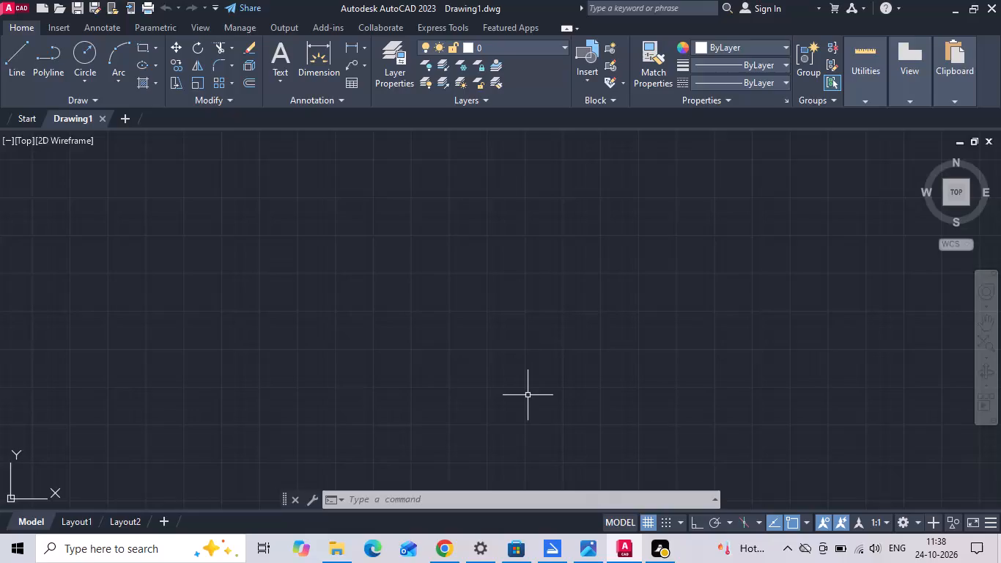
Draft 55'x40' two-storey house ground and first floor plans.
Turn on the command log file with LOGFILEON.
type("GFILEON")
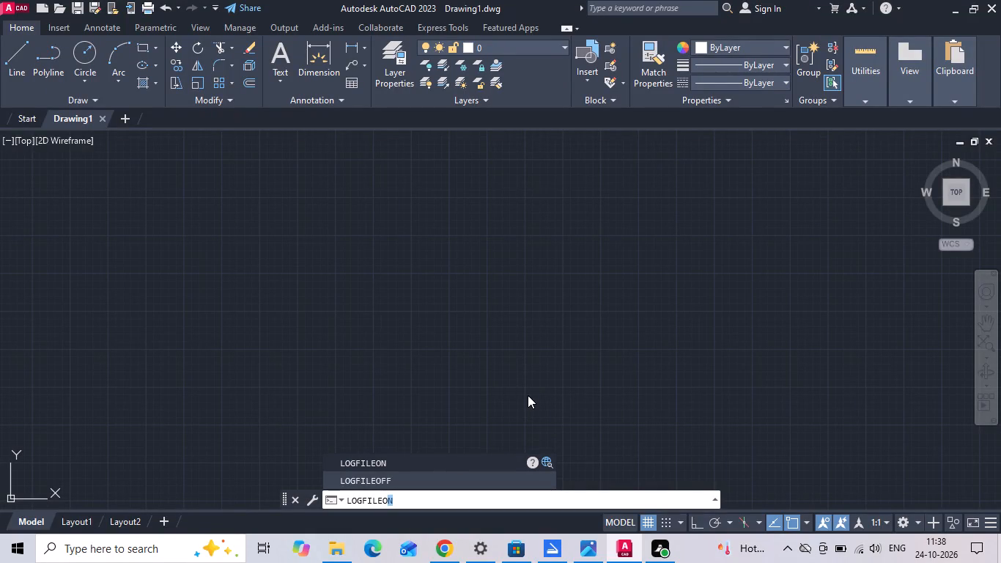
key("Return")
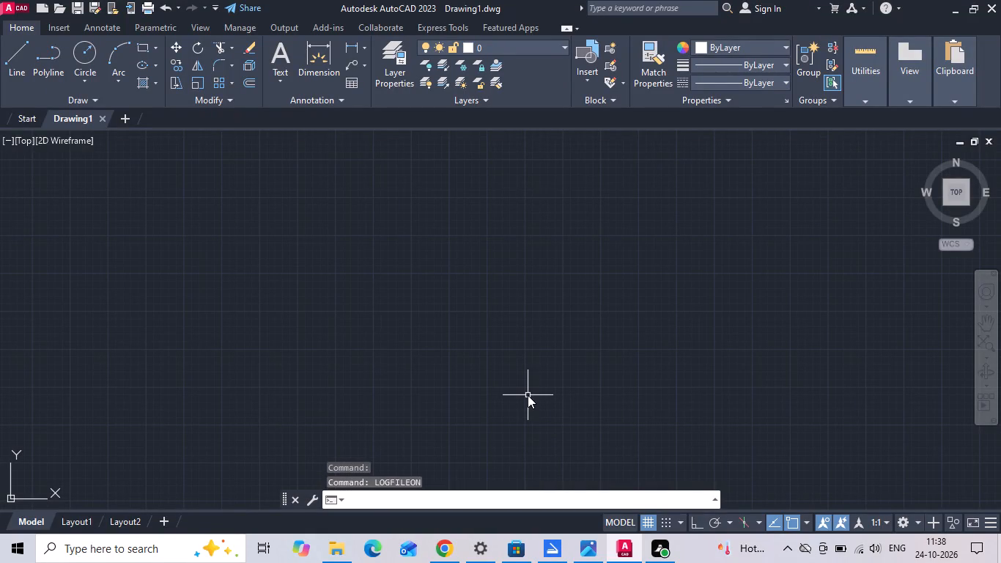
Set the drawing units to Engineering length with 0'-0.0" precision, keeping millimeters as the insertion scale.
type("UN")
key("space")
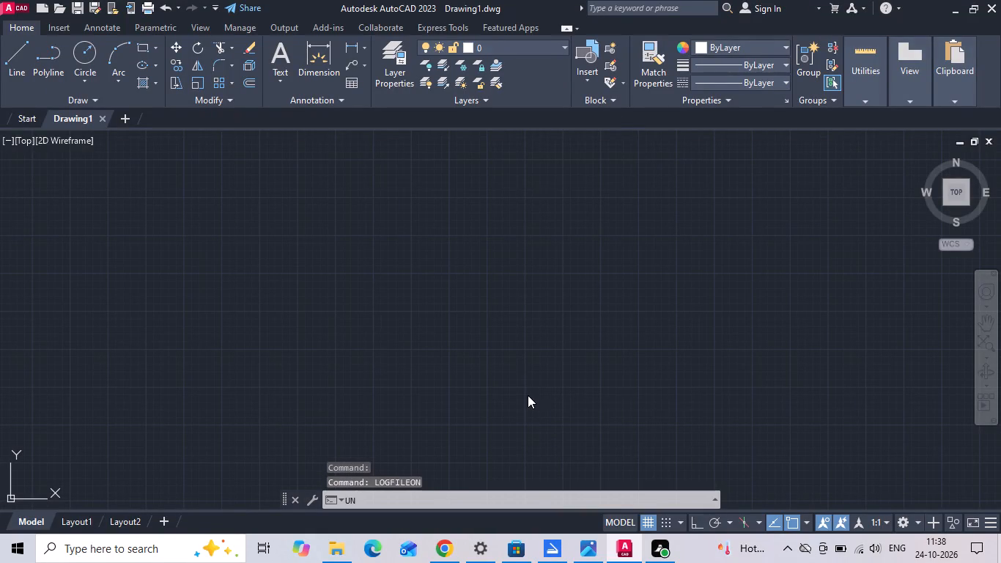
left_click(445, 169)
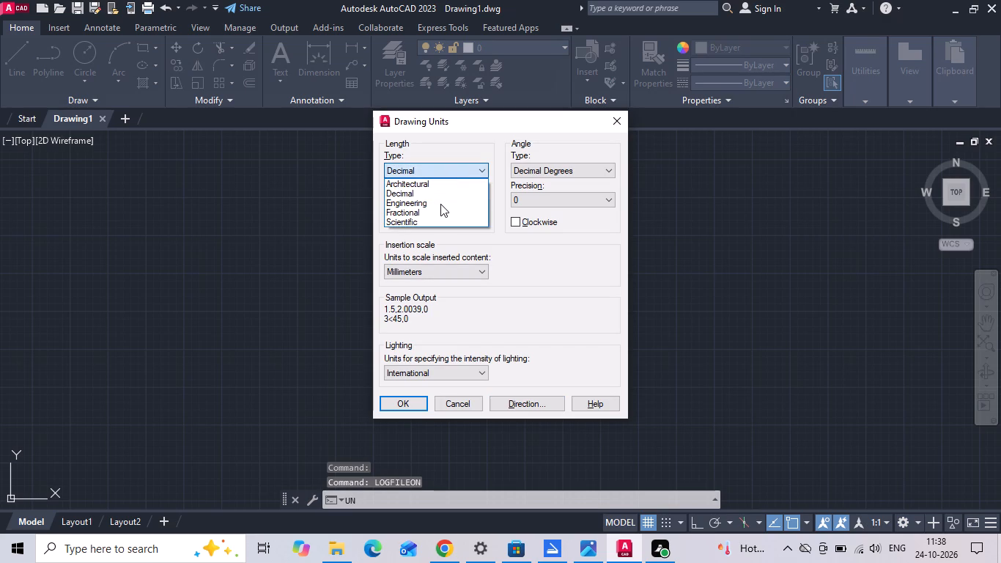
left_click(440, 204)
left_click(440, 206)
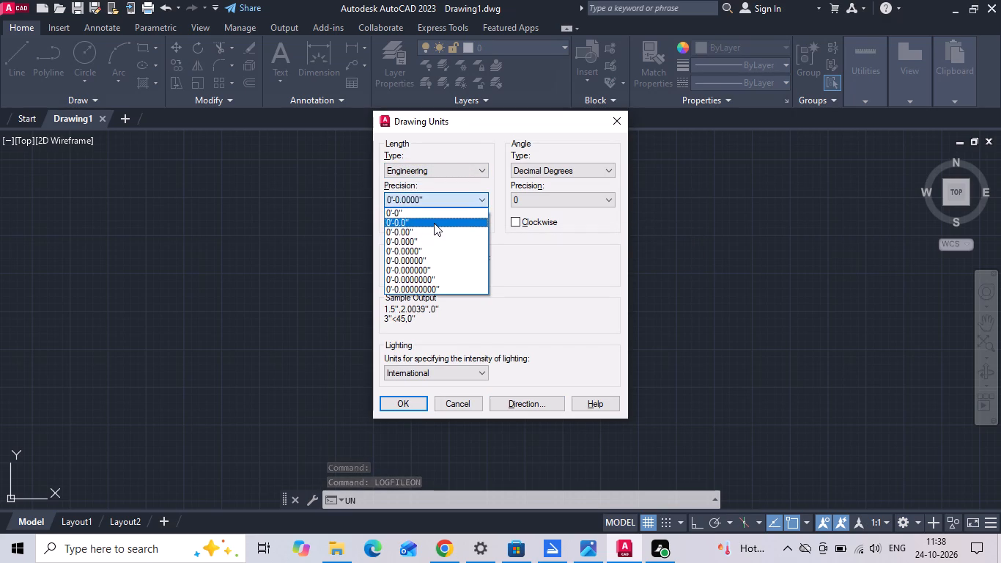
left_click(434, 223)
left_click(430, 271)
left_click(407, 292)
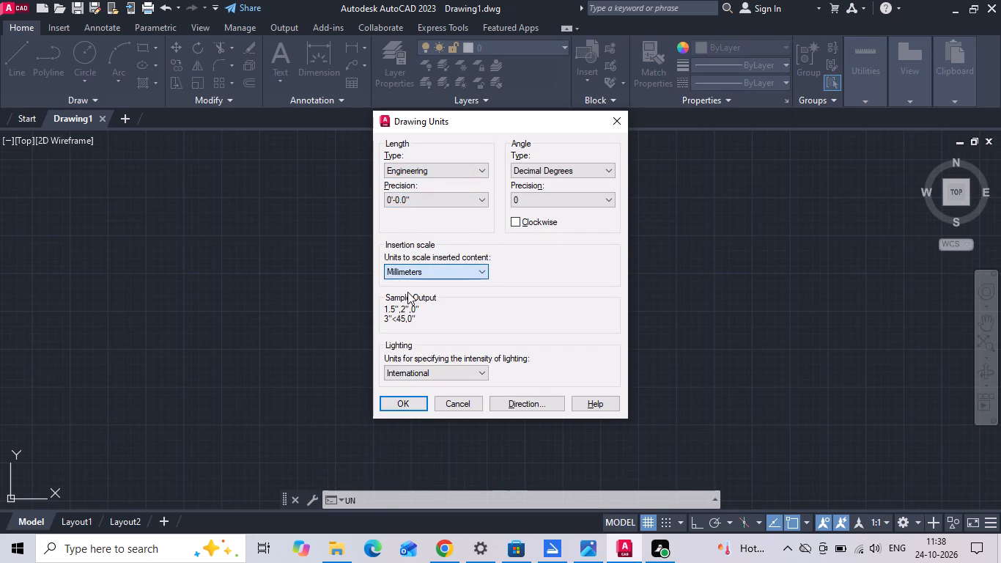
left_click(402, 405)
Modify the ISO-25 dimension style to use a text height of 8".
key("d")
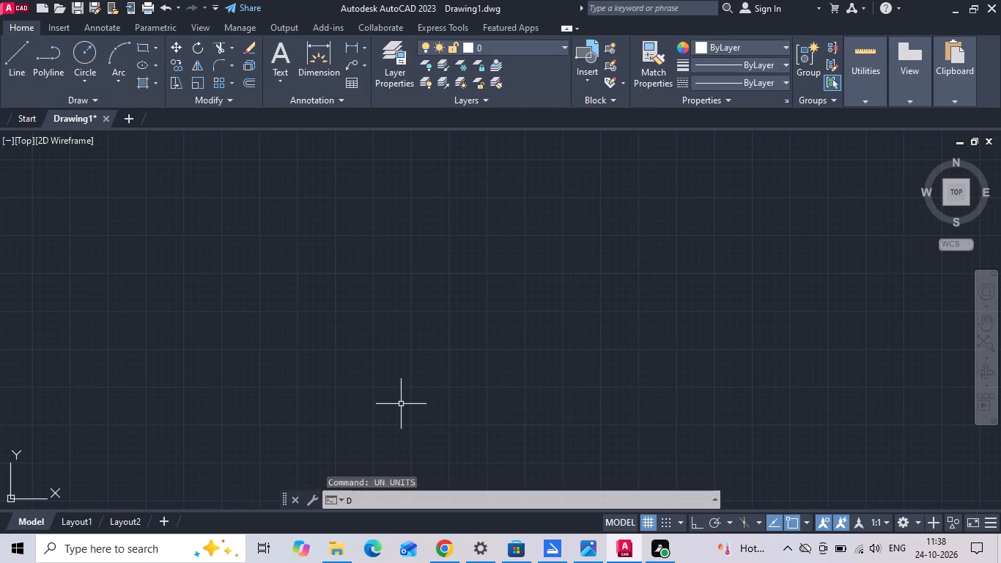
key("space")
left_click(642, 243)
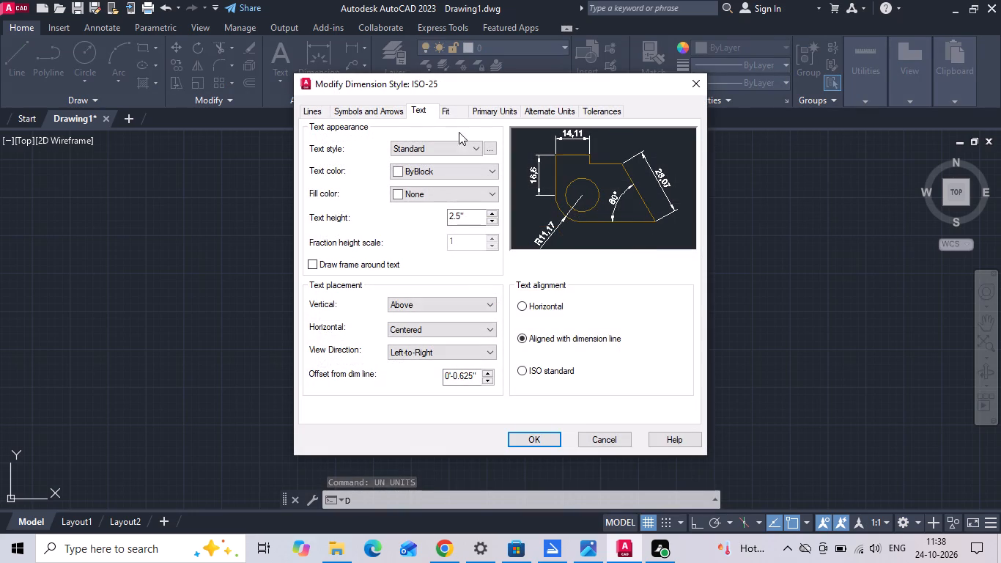
left_click_drag(470, 211, 396, 230)
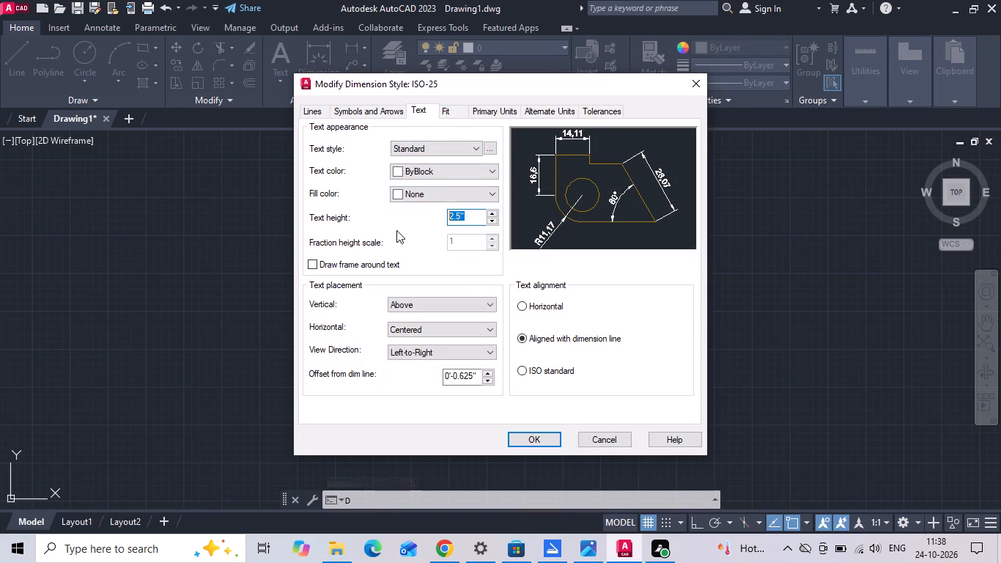
key("BackSpace")
type("8\"")
key("Return")
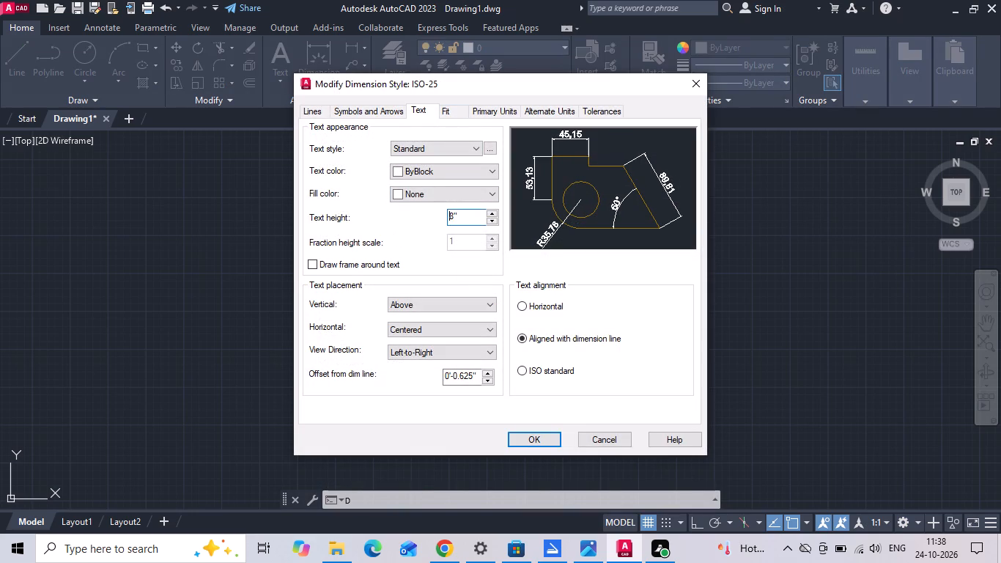
Set the ISO-25 primary units to Engineering with 0'-0.0" precision and make the style current.
left_click(489, 115)
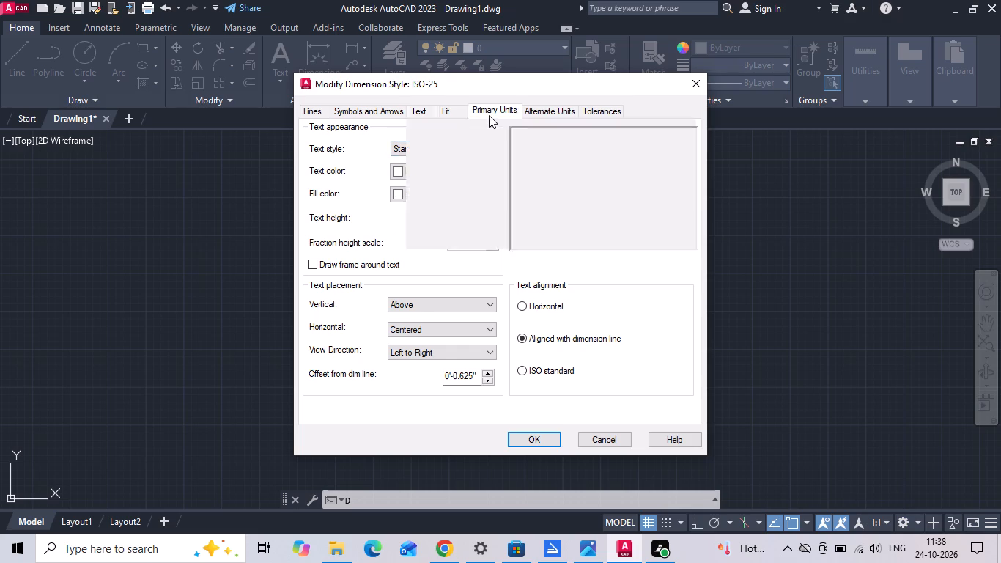
left_click(449, 145)
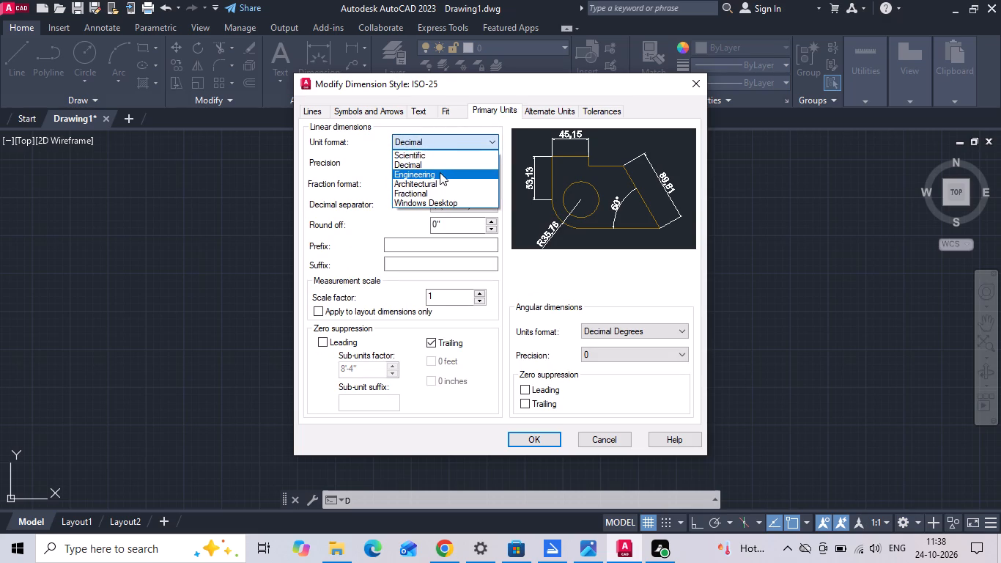
left_click(440, 172)
left_click(436, 163)
left_click(426, 186)
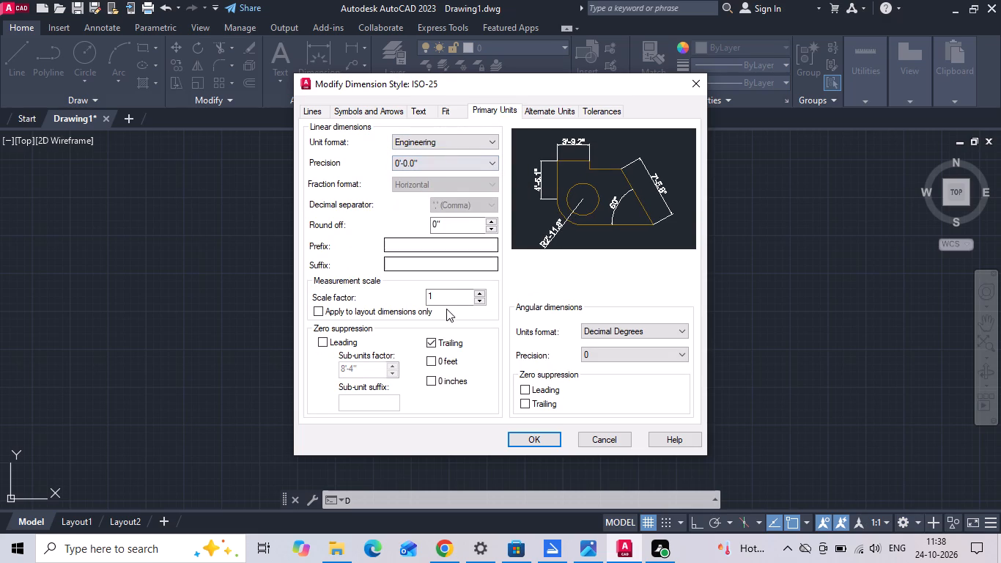
left_click(528, 438)
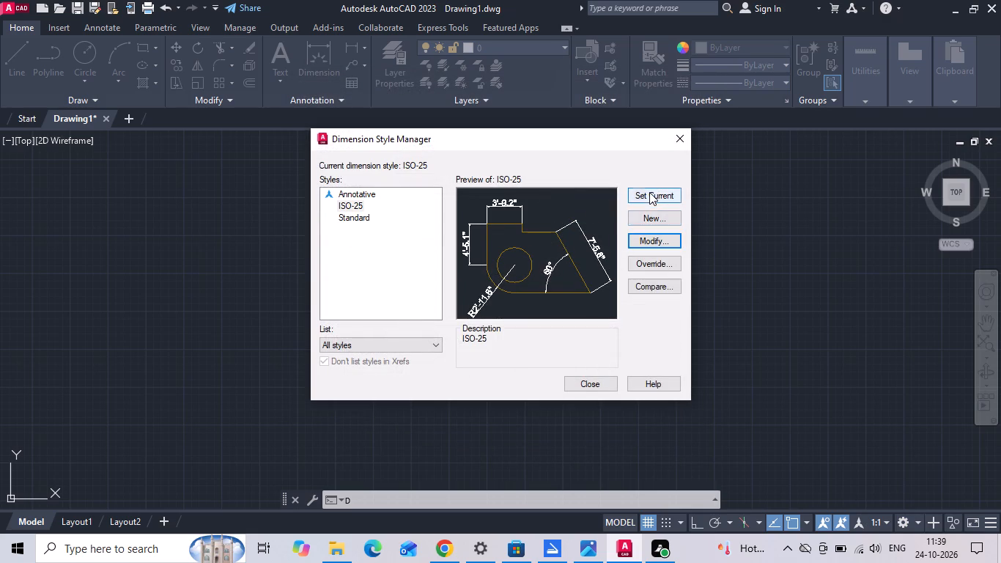
left_click(649, 192)
left_click(583, 386)
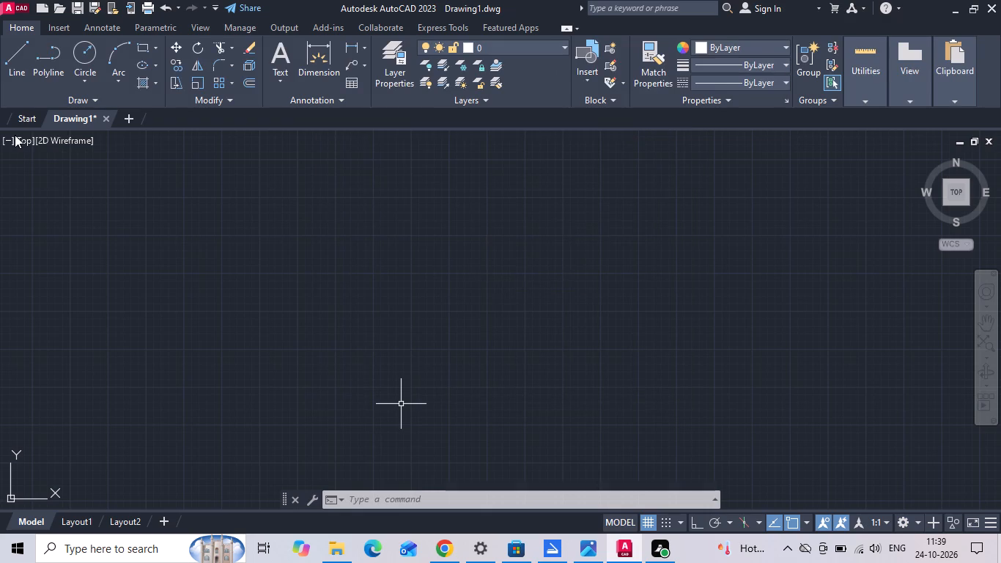
Save the drawing as 55X40 in the INTERNSHIP folder on the Desktop.
key("ctrl+s")
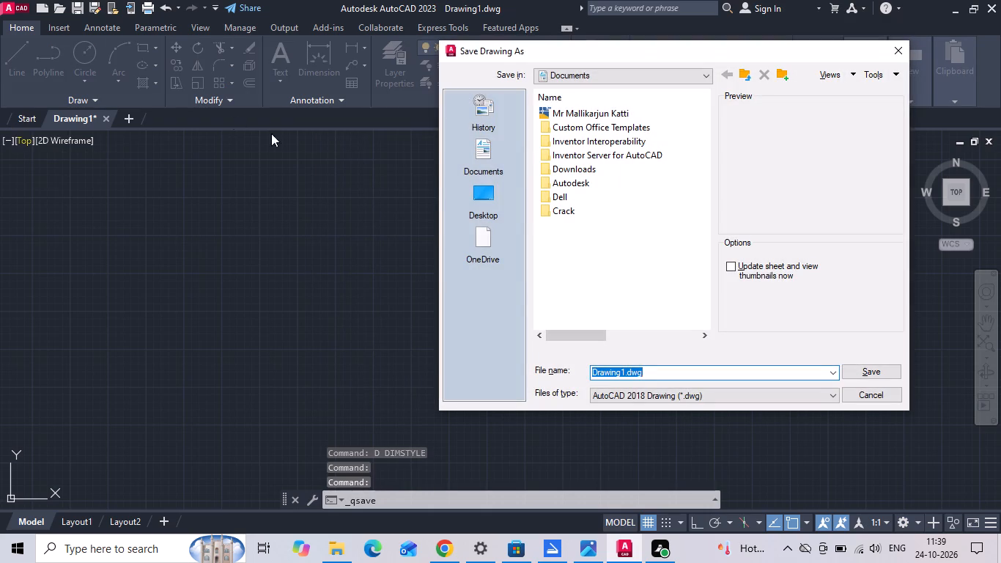
left_click(470, 212)
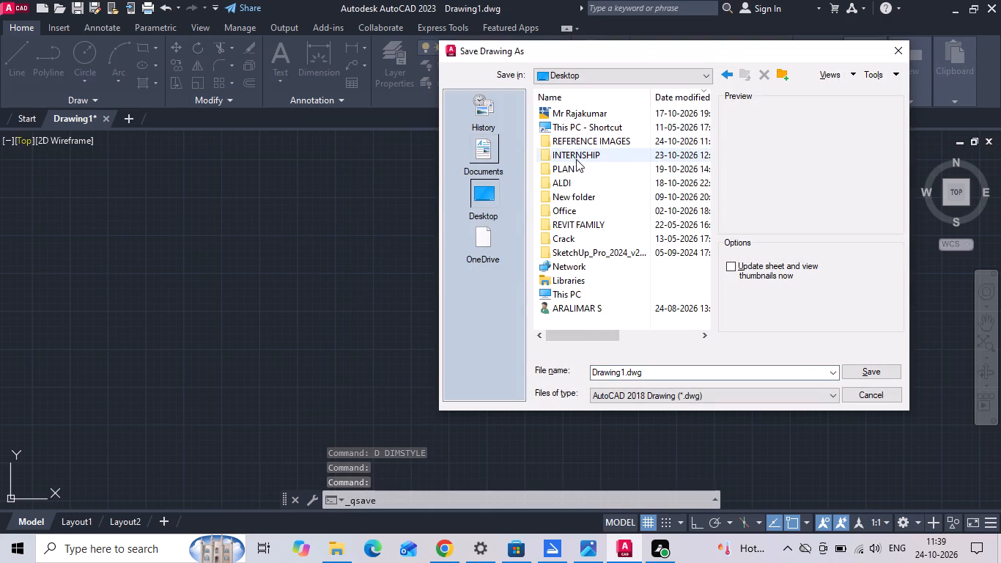
double_click(577, 161)
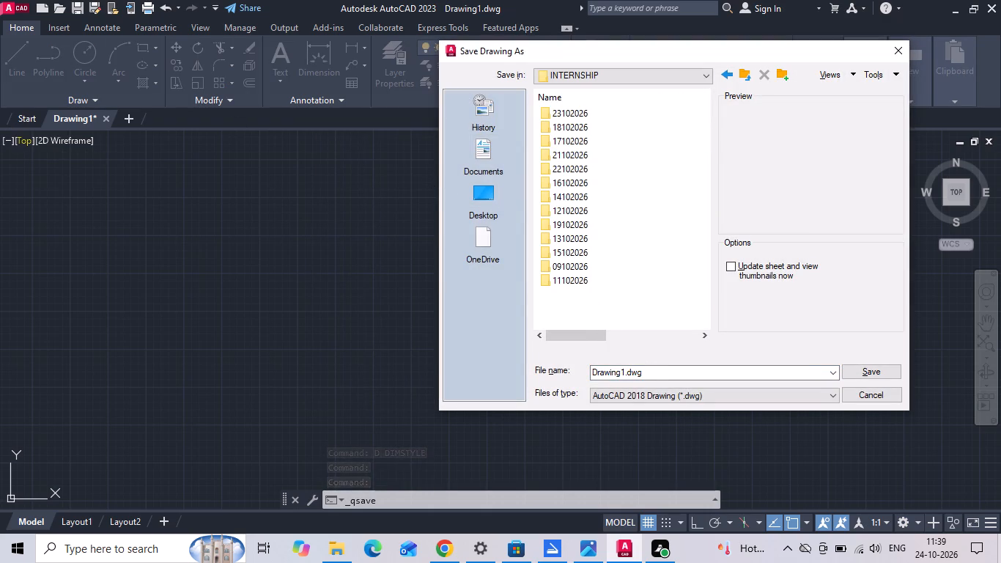
left_click(662, 370)
key("BackSpace")
type("55X40")
key("Return")
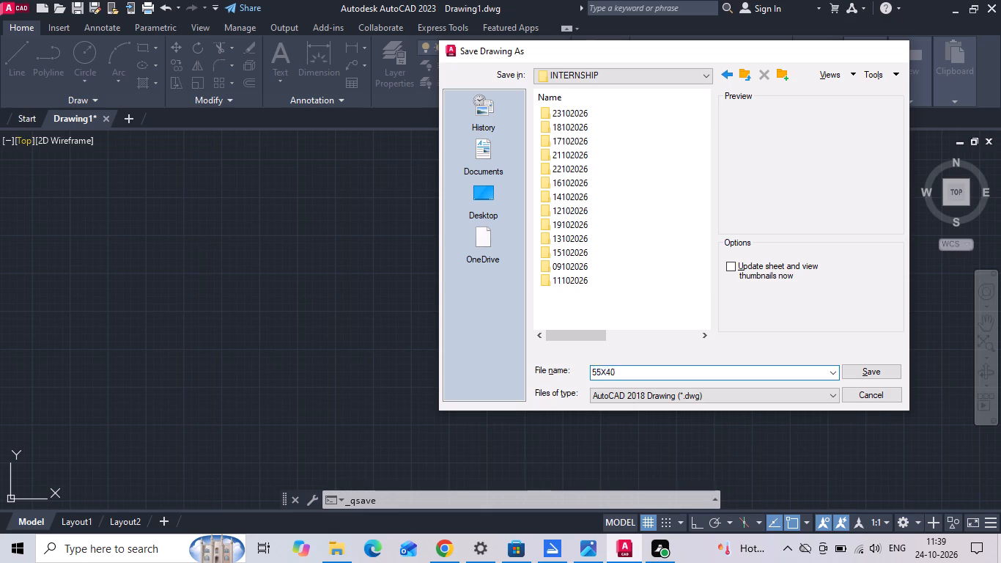
key("ctrl+s")
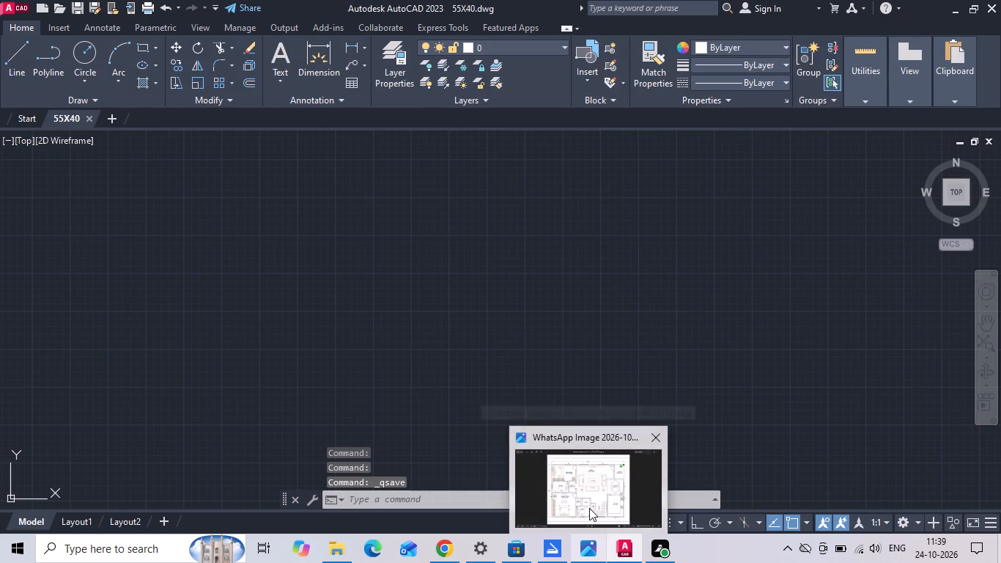
Switch to Photos and copy the 55' by 40' floor plan image to the clipboard.
left_click(589, 508)
right_click(514, 193)
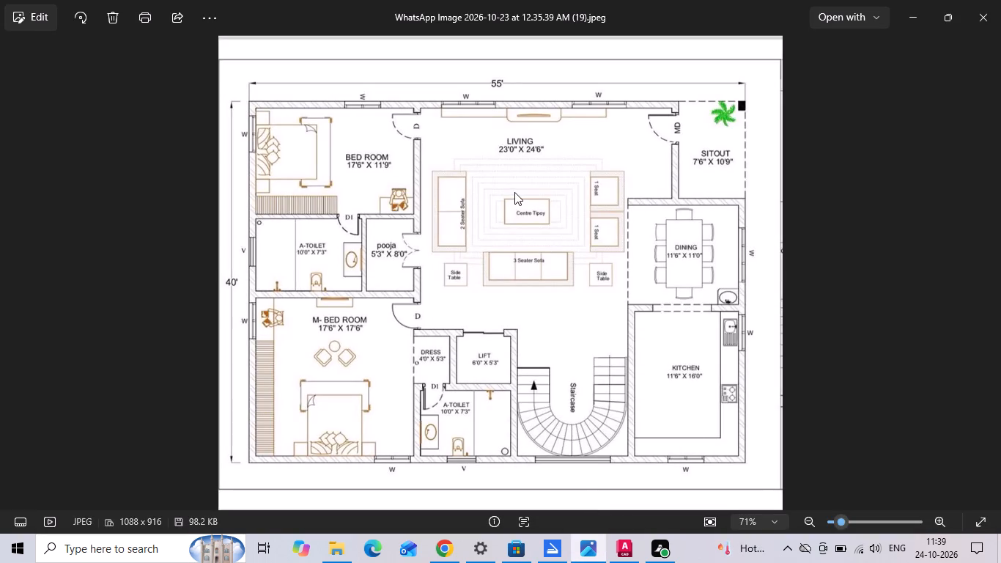
left_click(541, 220)
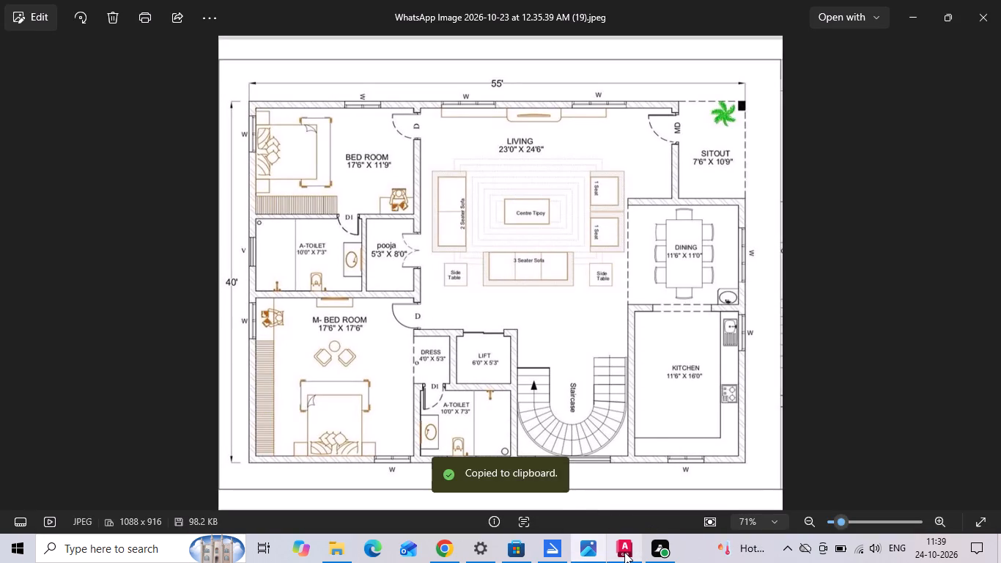
Return to AutoCAD and paste the floor plan image into model space, scaled freehand with a rotation of 0.
left_click(624, 552)
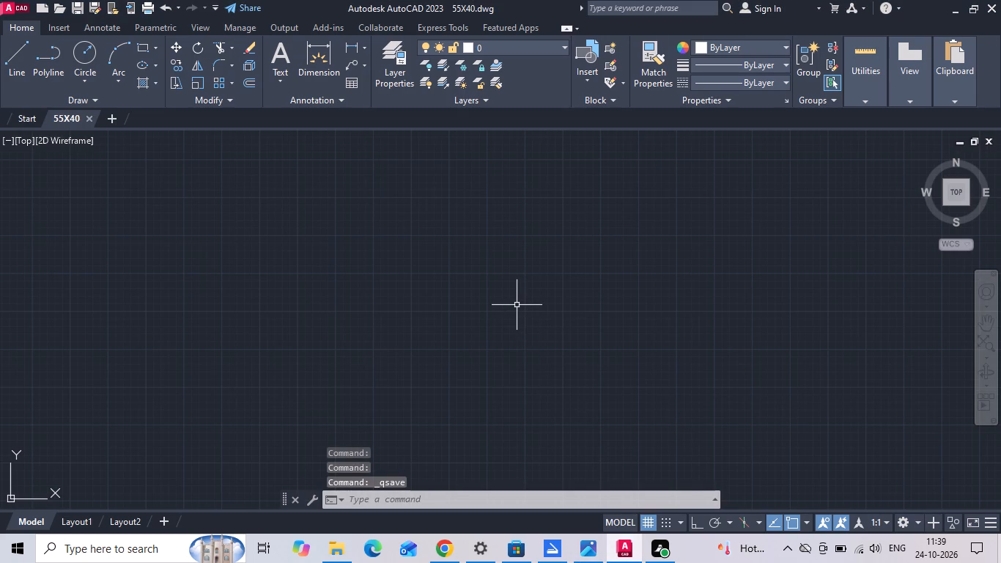
key("ctrl+v")
left_click(415, 338)
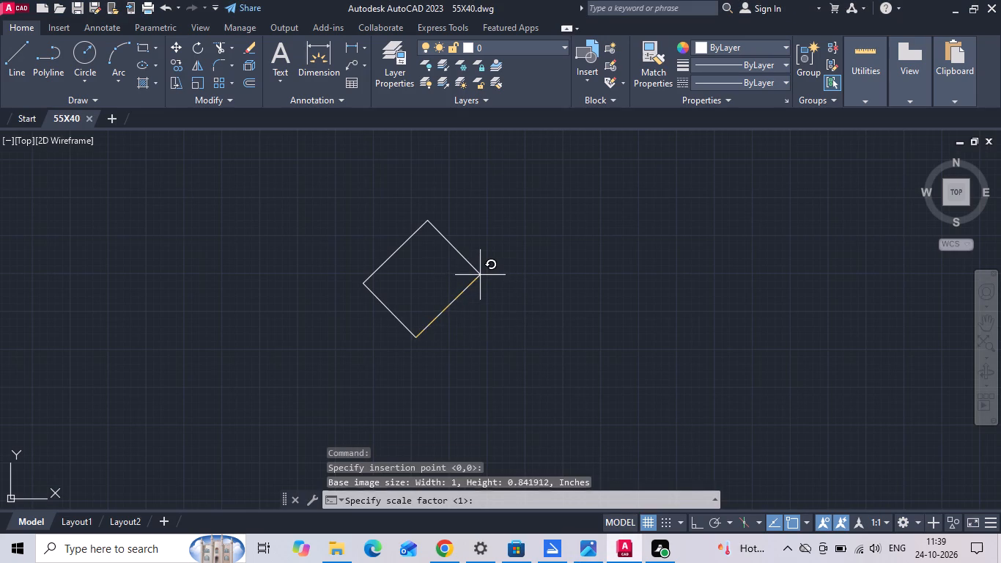
left_click(480, 275)
type("0")
key("space")
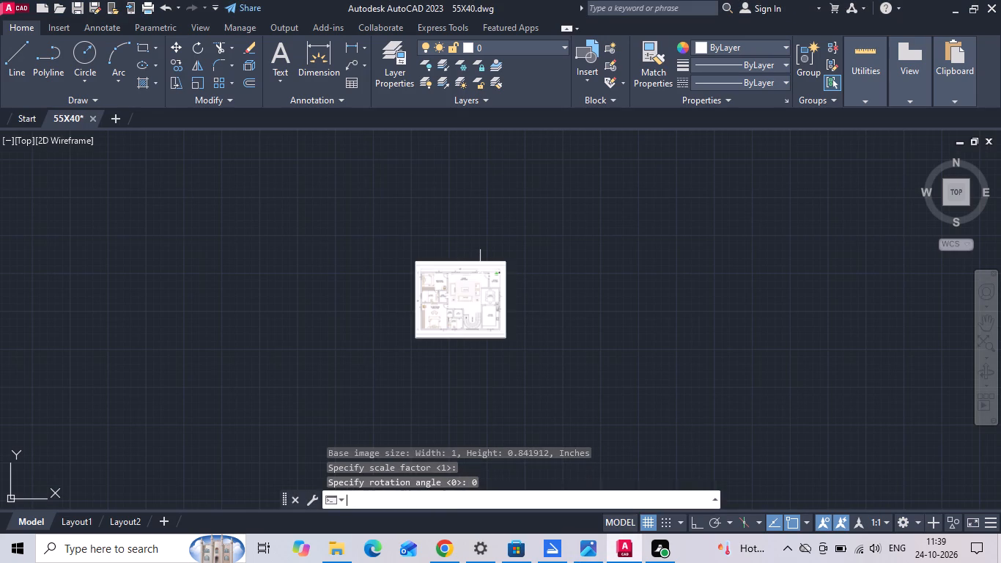
Draw a rectangle 55' long and 40' wide beside the floor plan image.
scroll(465, 322, "up", 3)
middle_click_drag(437, 234, 427, 299)
type("RE")
type("C")
key("space")
left_click_drag(658, 213, 668, 244)
type("D")
key("space")
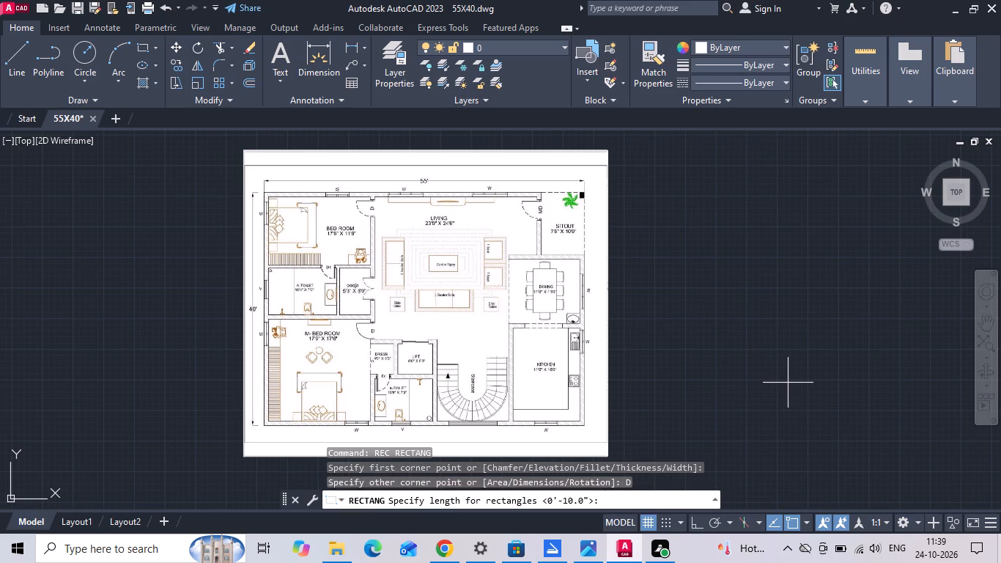
type("55'")
key("Return")
type("40'")
key("Return")
left_click(788, 382)
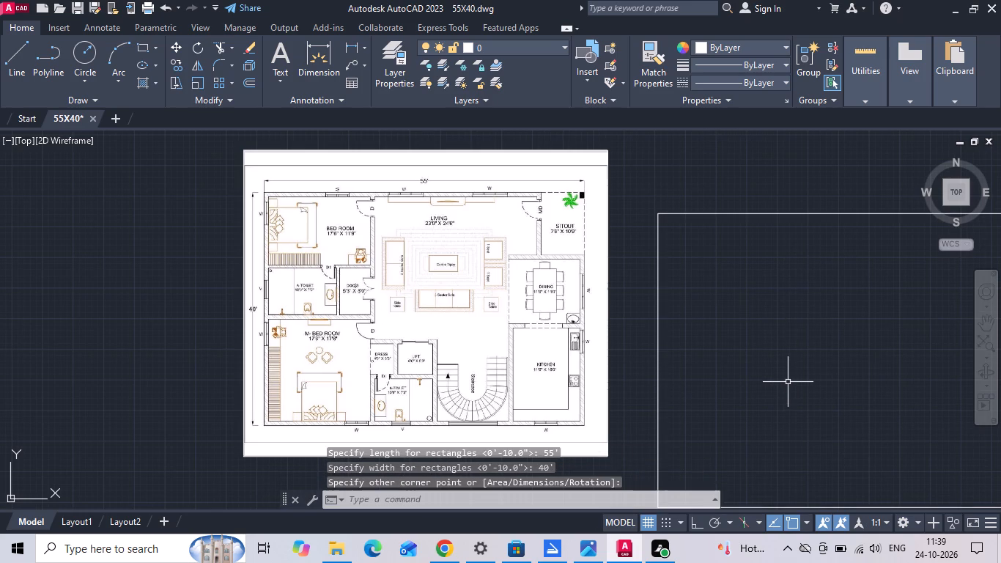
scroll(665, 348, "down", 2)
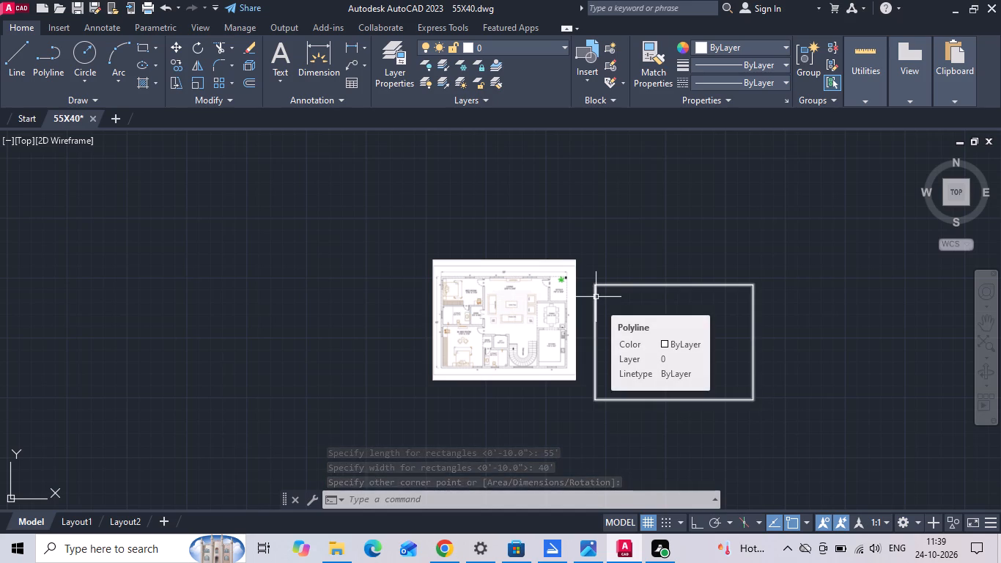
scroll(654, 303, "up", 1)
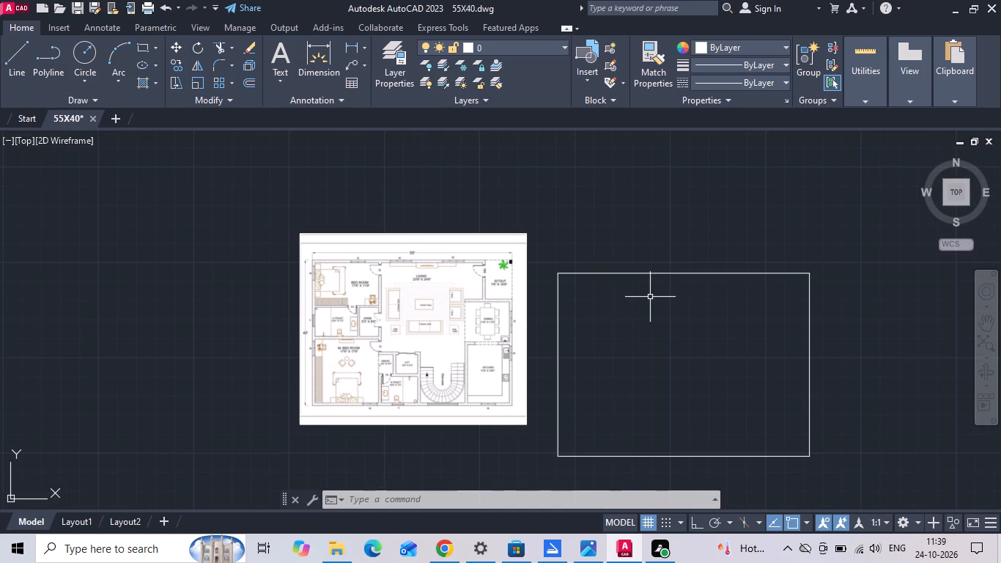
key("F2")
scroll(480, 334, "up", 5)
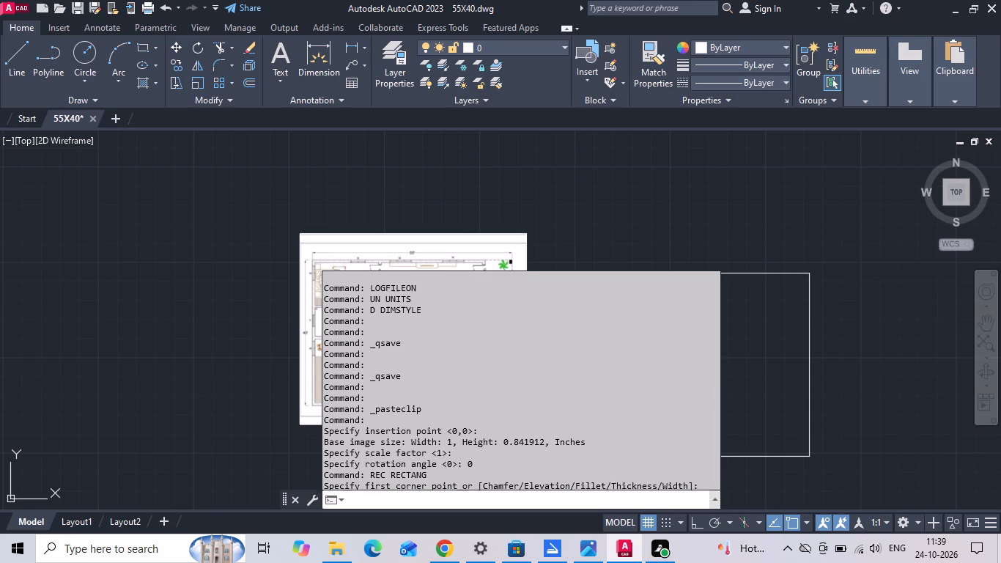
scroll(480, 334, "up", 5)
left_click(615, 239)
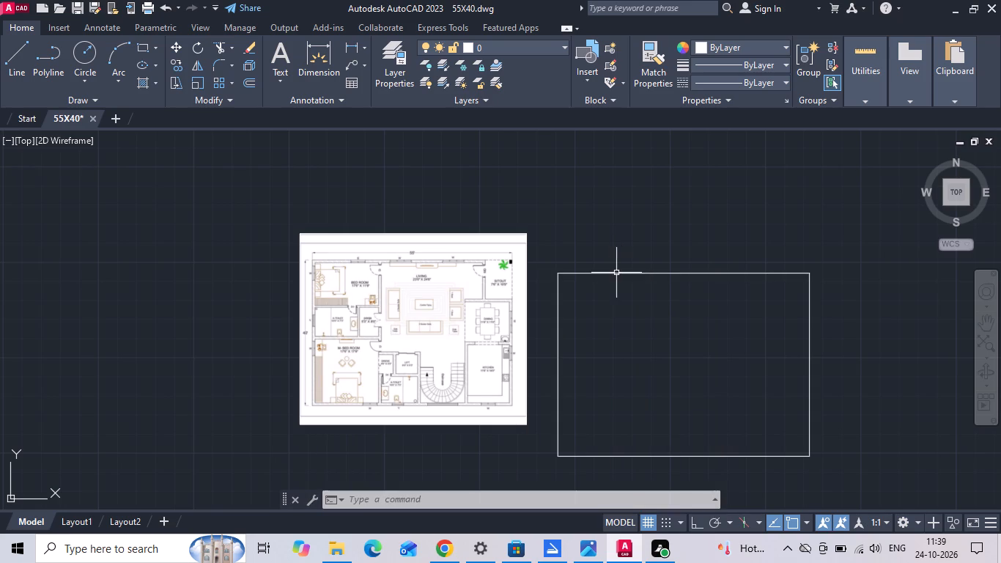
Move the 55' by 40' rectangle closer to the floor plan image, roughly level with it.
left_click(616, 273)
right_click(618, 267)
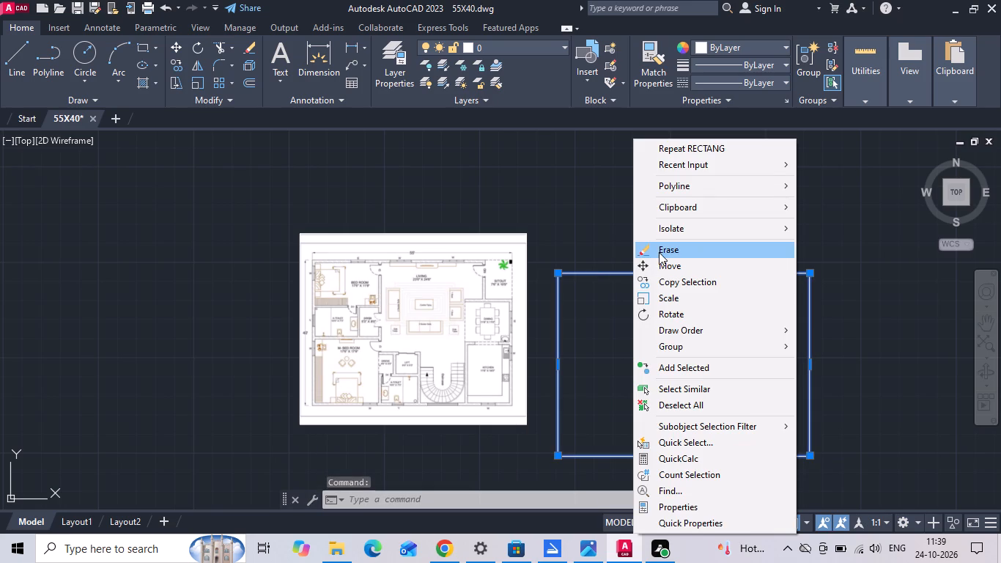
left_click(661, 266)
left_click(602, 340)
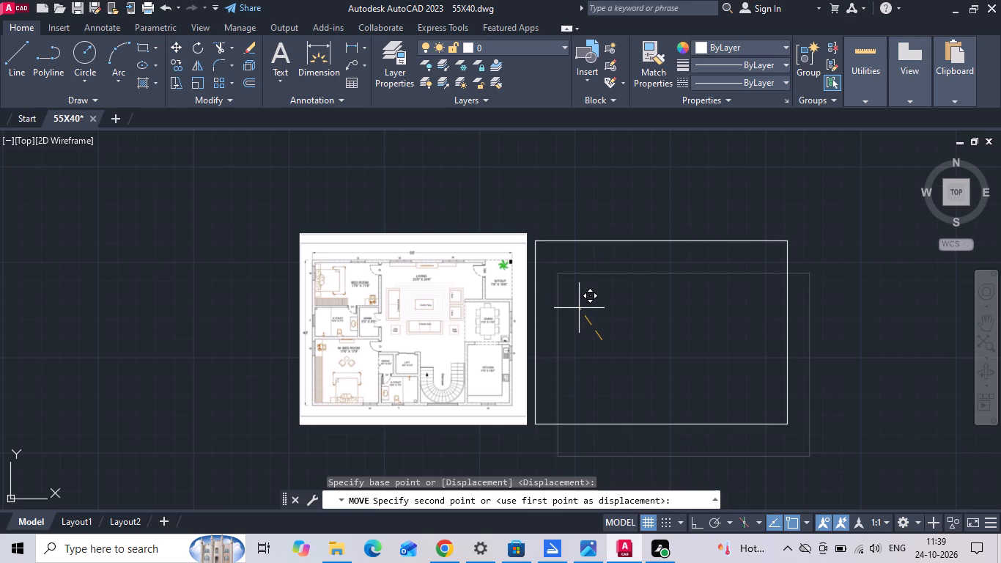
left_click(579, 308)
Offset the 55' by 40' rectangle 9" inward to form the outer wall thickness.
scroll(443, 285, "up", 2)
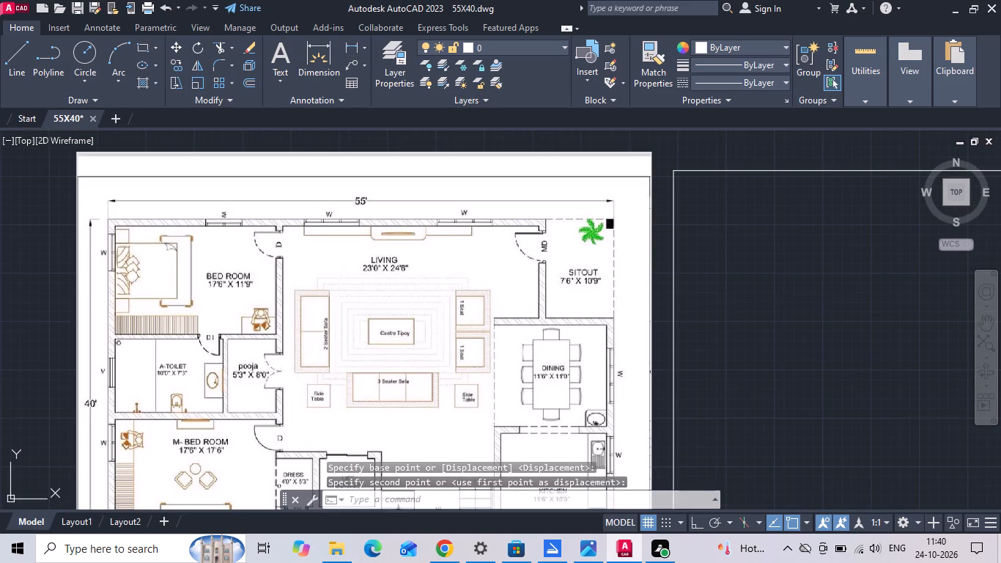
key("o")
key("space")
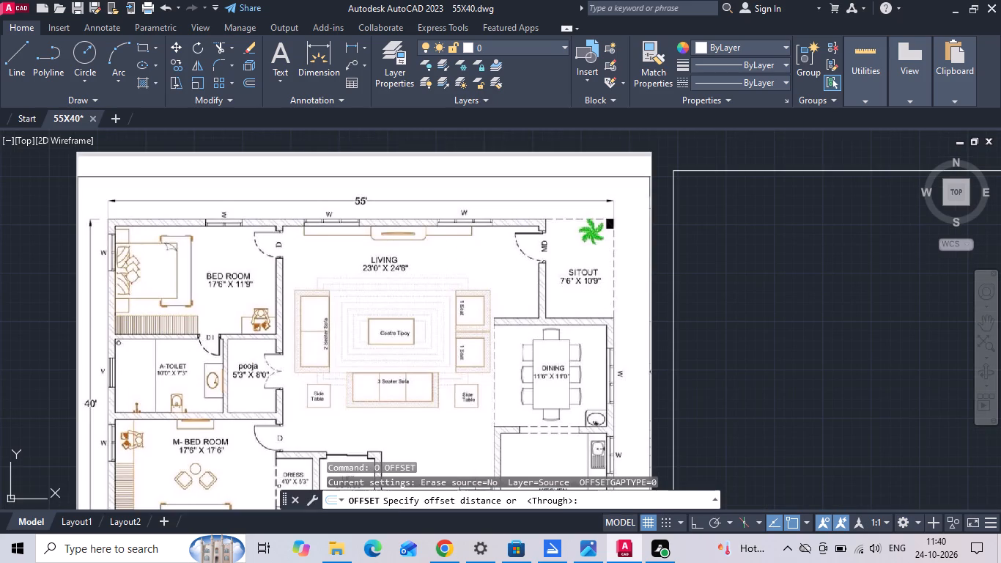
key("9")
key("space")
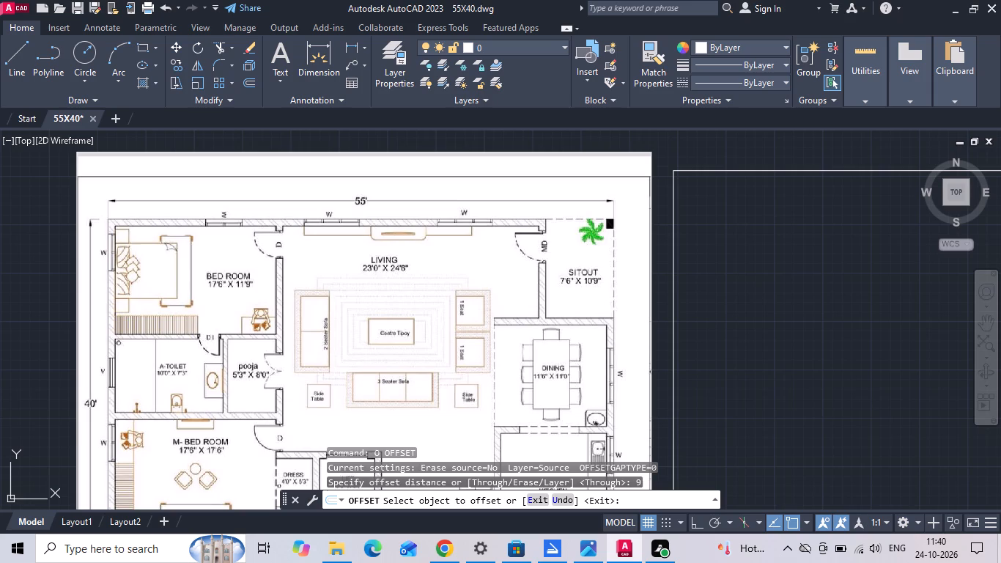
left_click(674, 265)
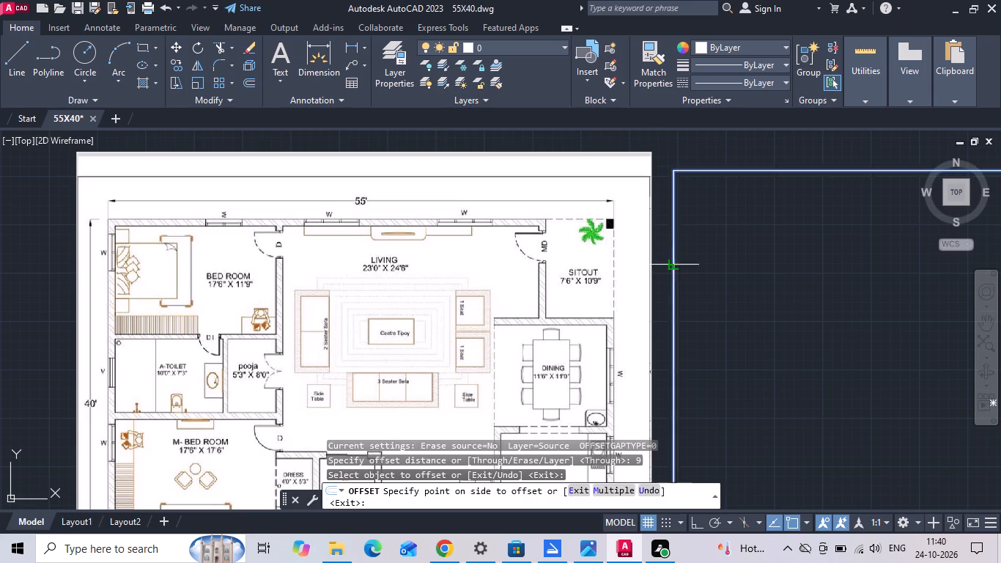
left_click(736, 255)
key("x")
key("space")
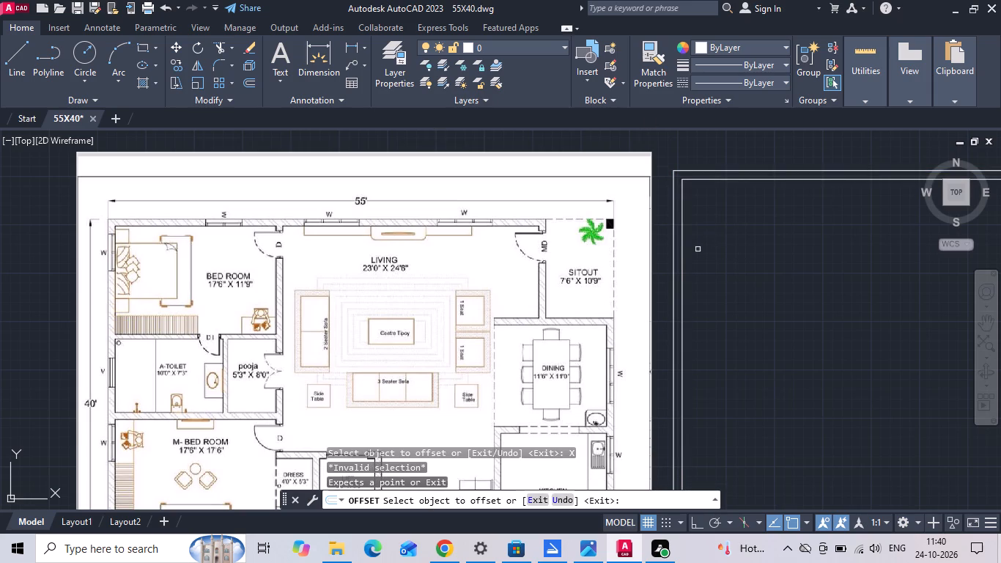
key("Escape")
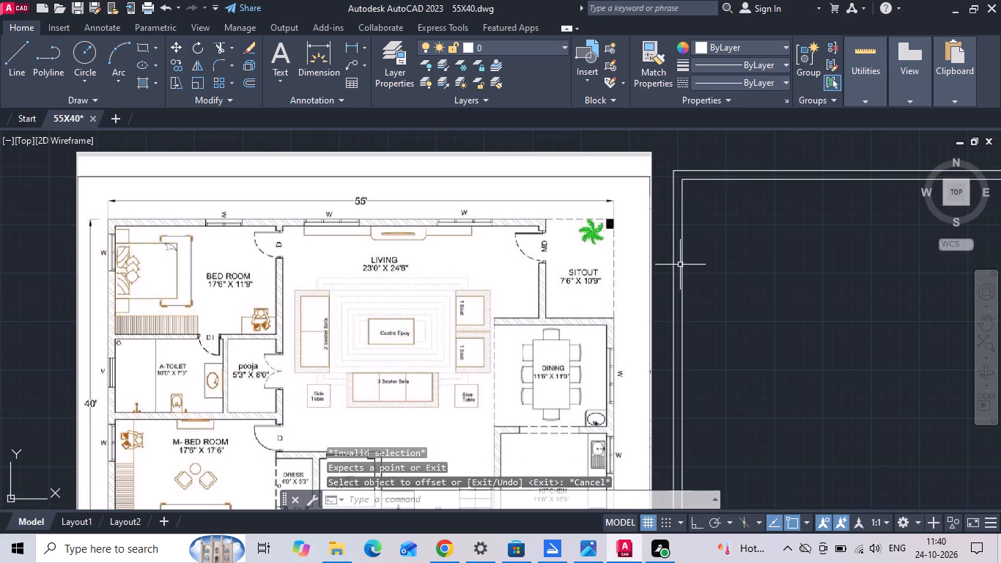
Explode the inner wall rectangle into separate lines.
key("x")
key("space")
left_click(682, 258)
key("space")
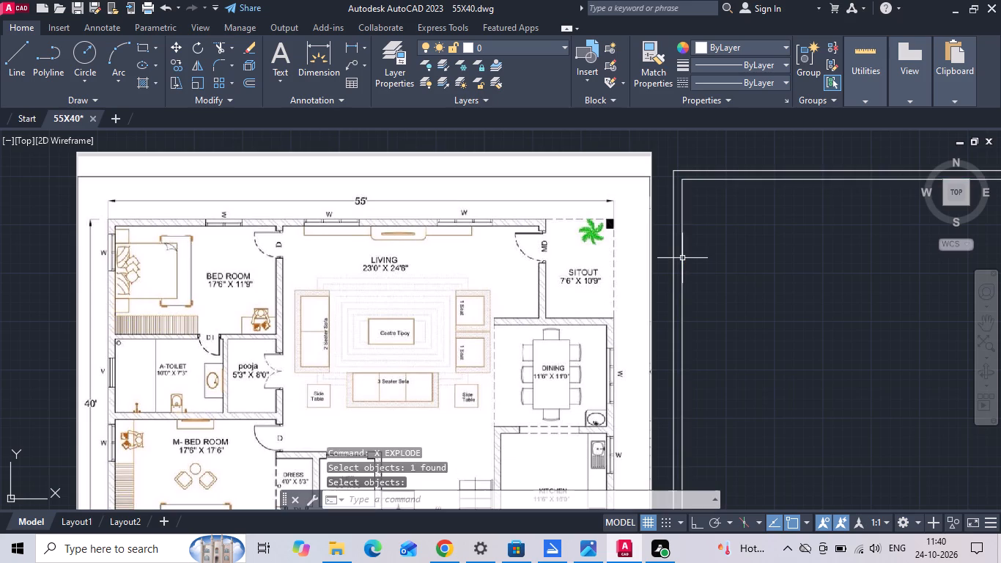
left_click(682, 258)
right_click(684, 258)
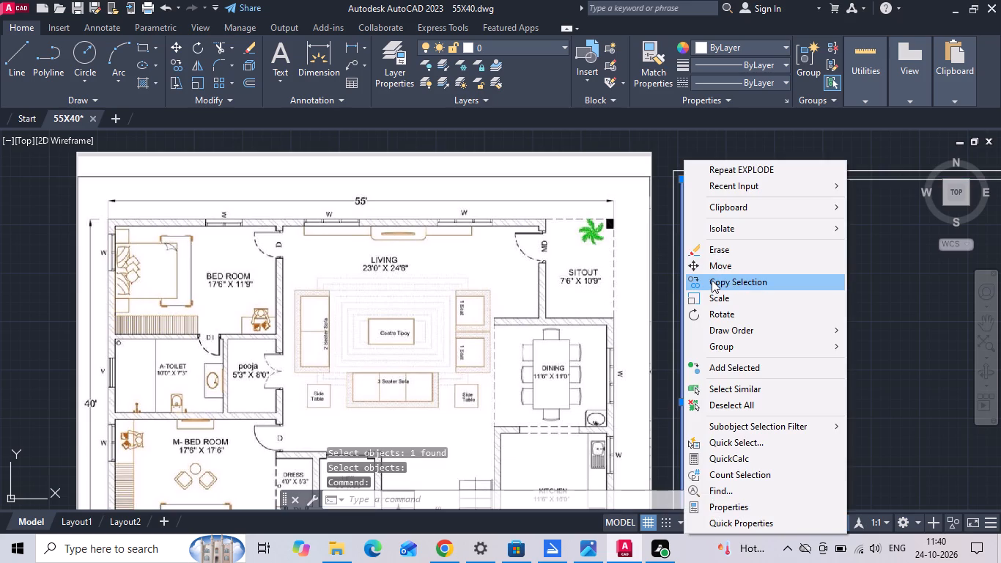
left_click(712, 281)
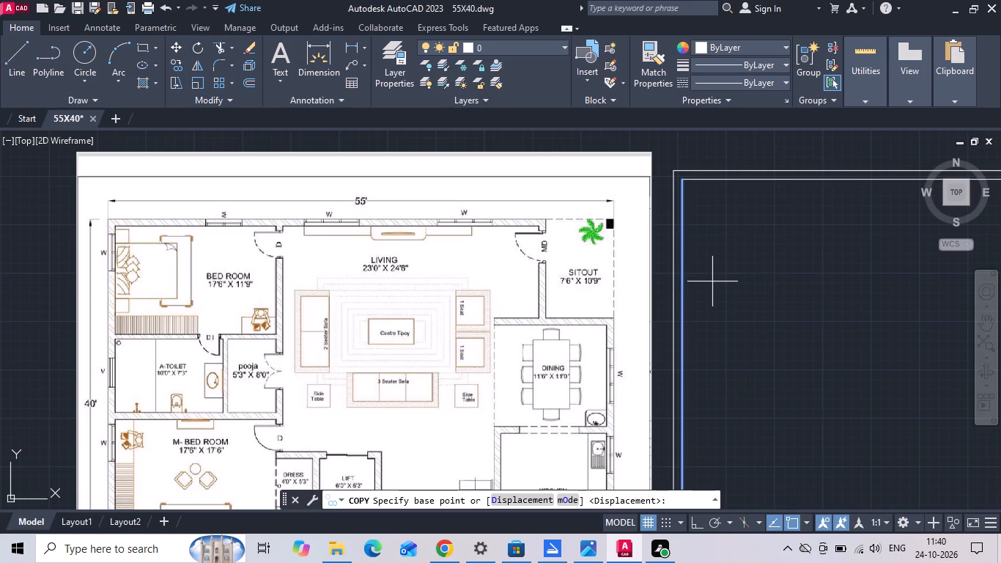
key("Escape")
Turn on Ortho and offset the inner left wall line 17'6" to the right for the bedroom width.
key("F8")
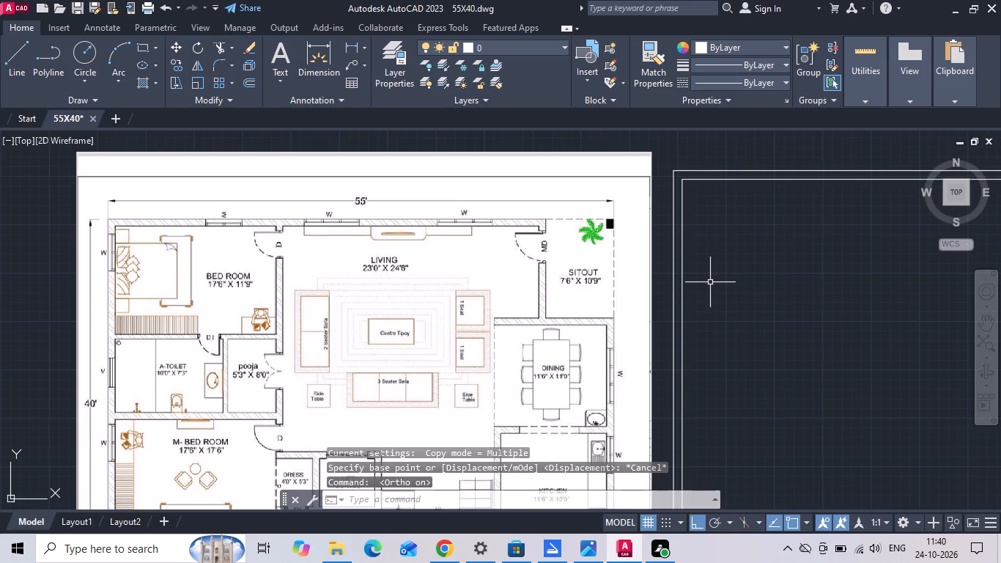
type("O")
key("space")
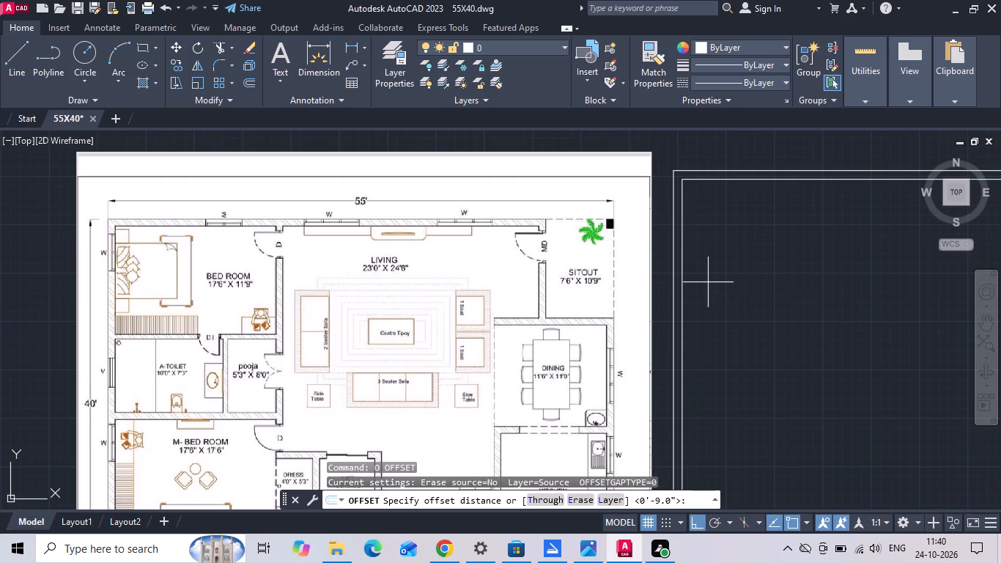
type("17'6")
key("Return")
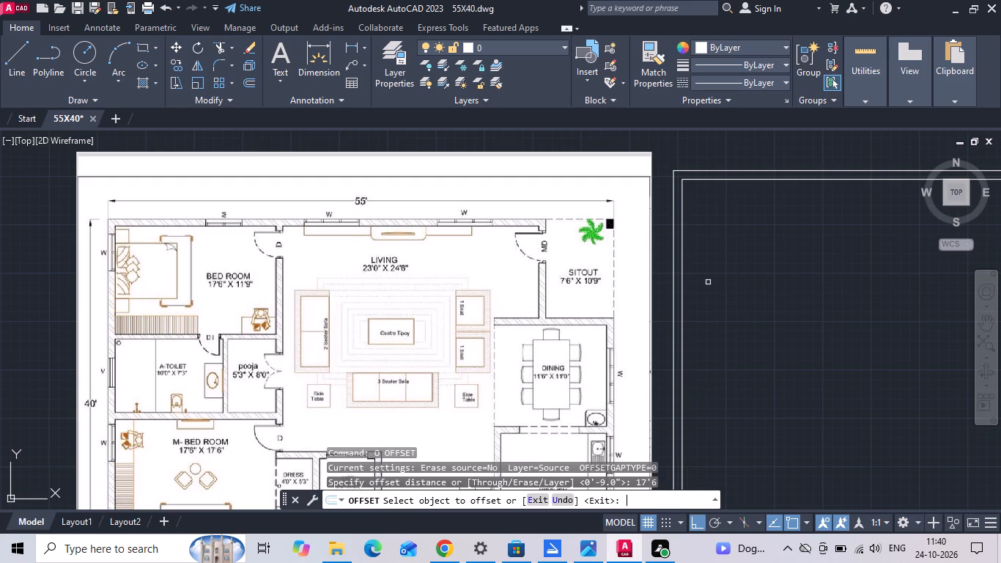
left_click(683, 317)
left_click(761, 293)
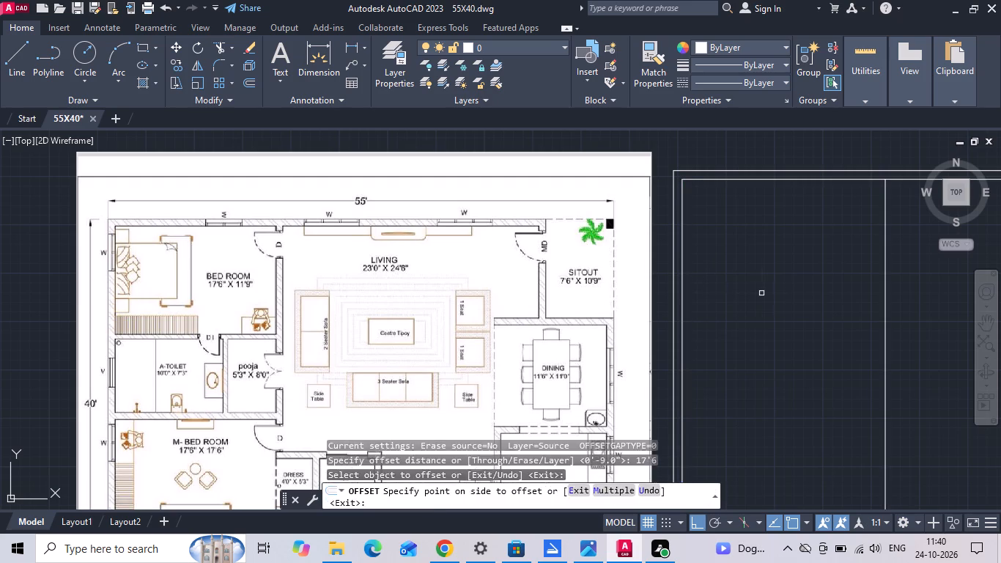
middle_click_drag(761, 293, 618, 270)
key("Escape")
Offset the new vertical bedroom partition line 6" to the right to give the wall its second face.
key("o")
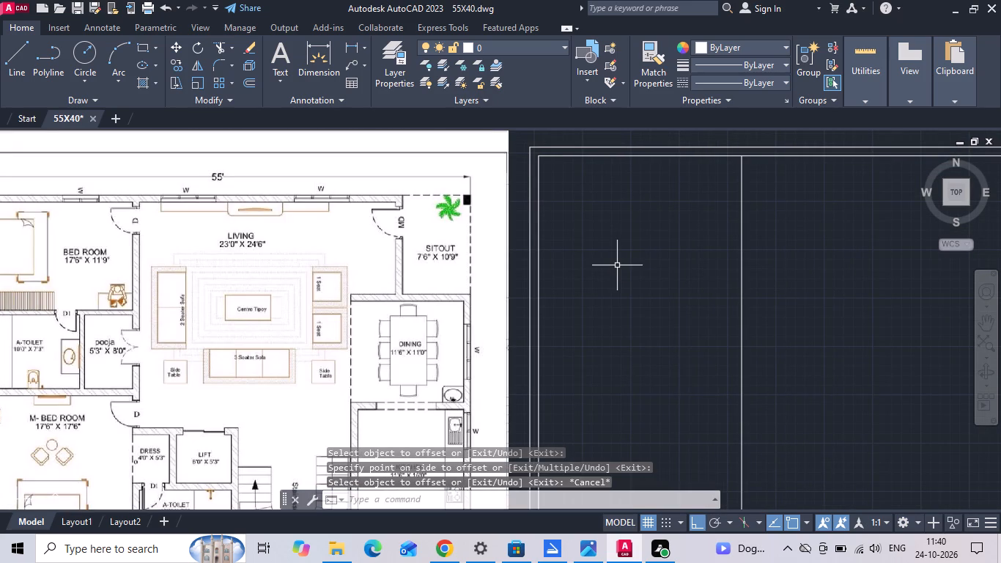
key("Return")
key("6")
key("Return")
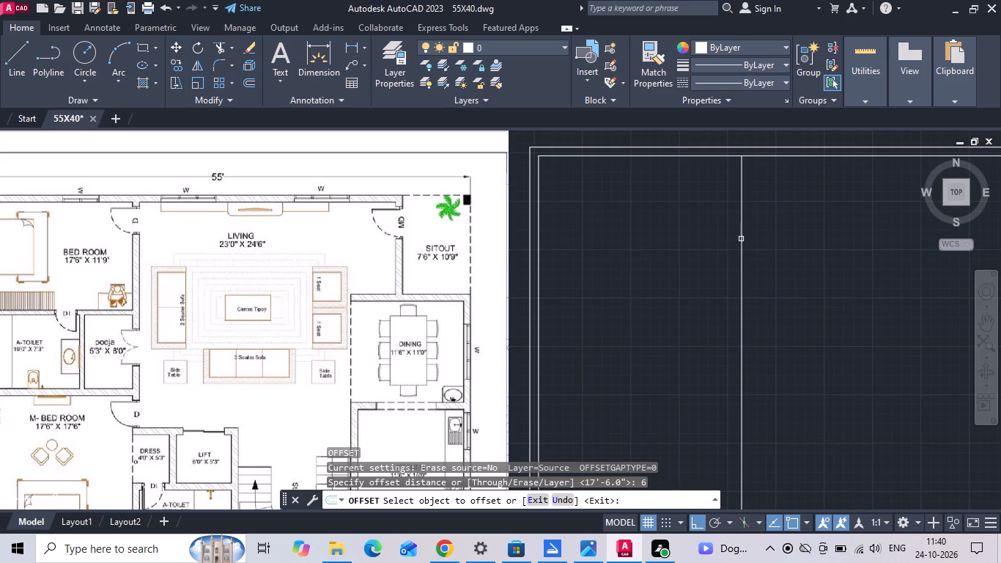
left_click_drag(742, 238, 788, 218)
left_click(790, 217)
key("Escape")
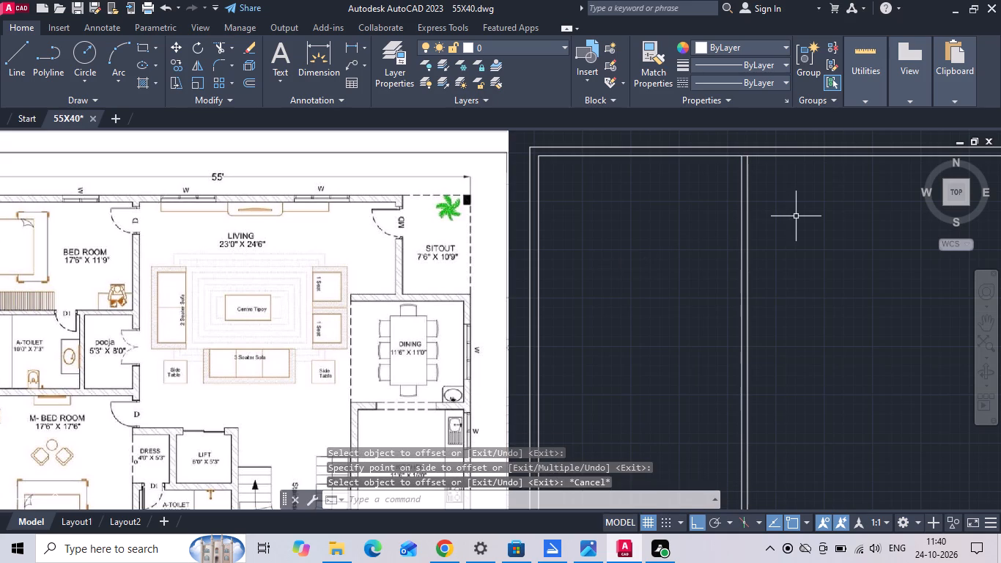
Offset the inner top wall line 11'9" downward for the bedroom depth.
key("o")
key("Return")
type("11'9")
key("Return")
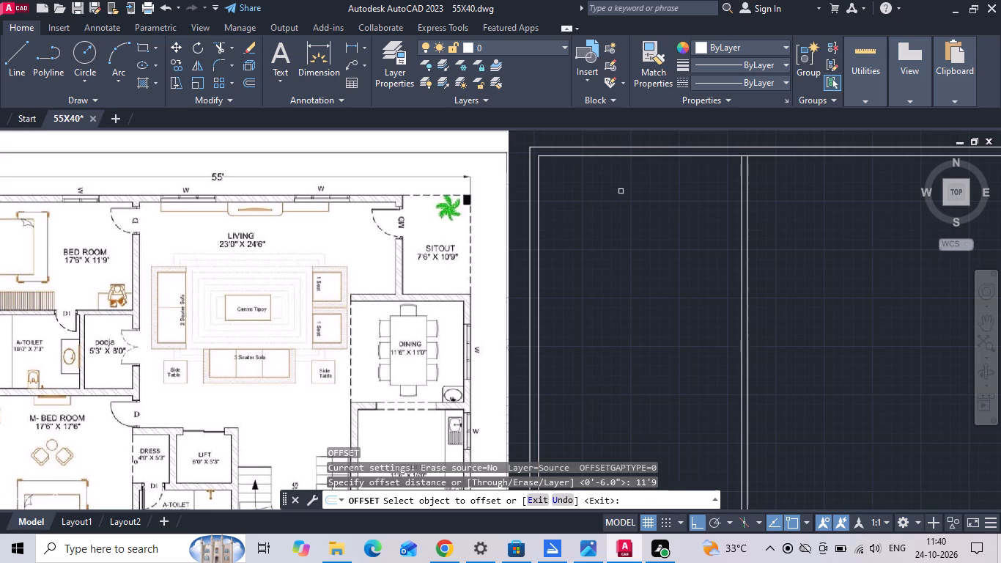
left_click(621, 155)
left_click(604, 249)
key("Escape")
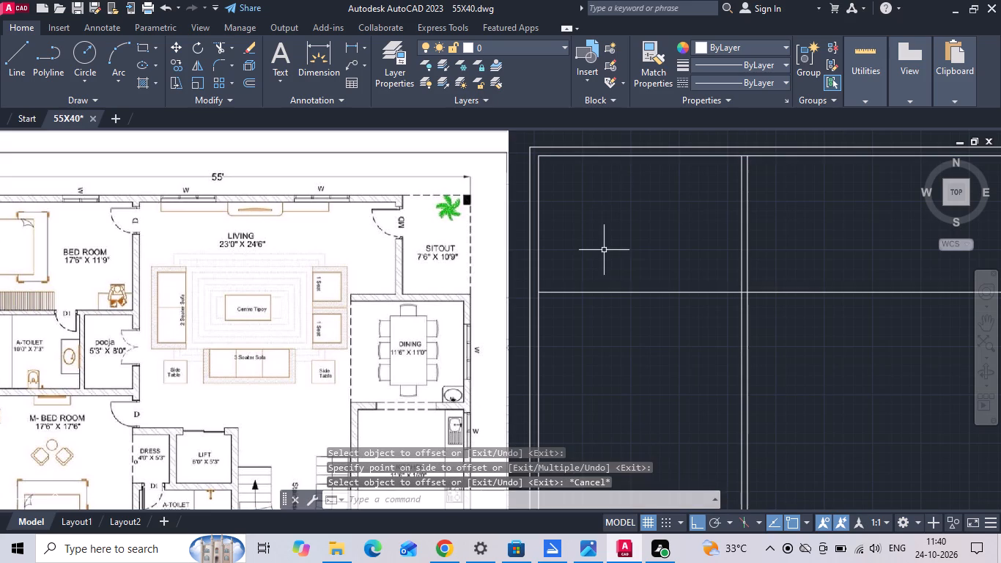
Offset the horizontal bedroom partition line 6" downward to give the wall its second face.
key("o")
key("Return")
key("6")
key("Return")
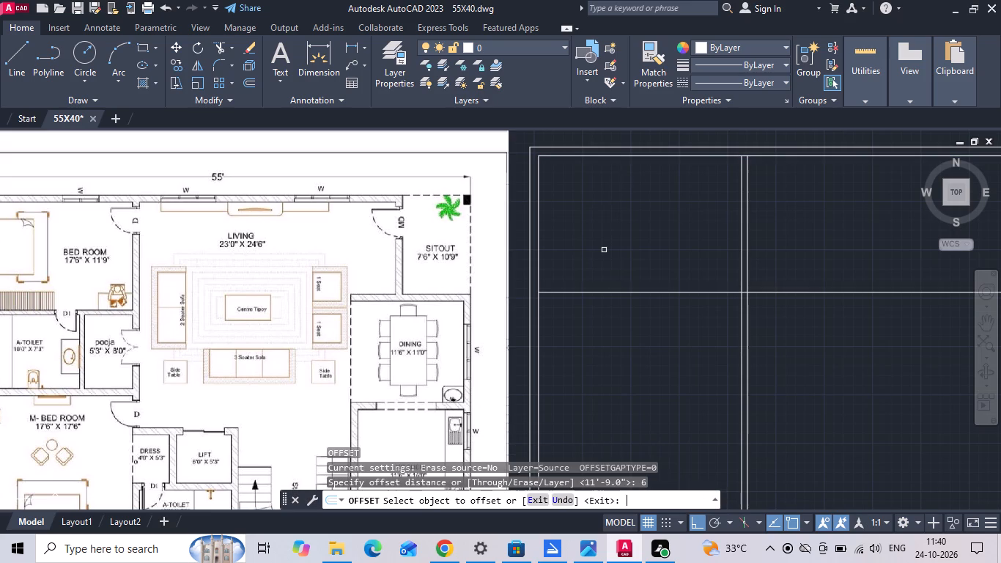
left_click(602, 292)
left_click(591, 331)
key("Escape")
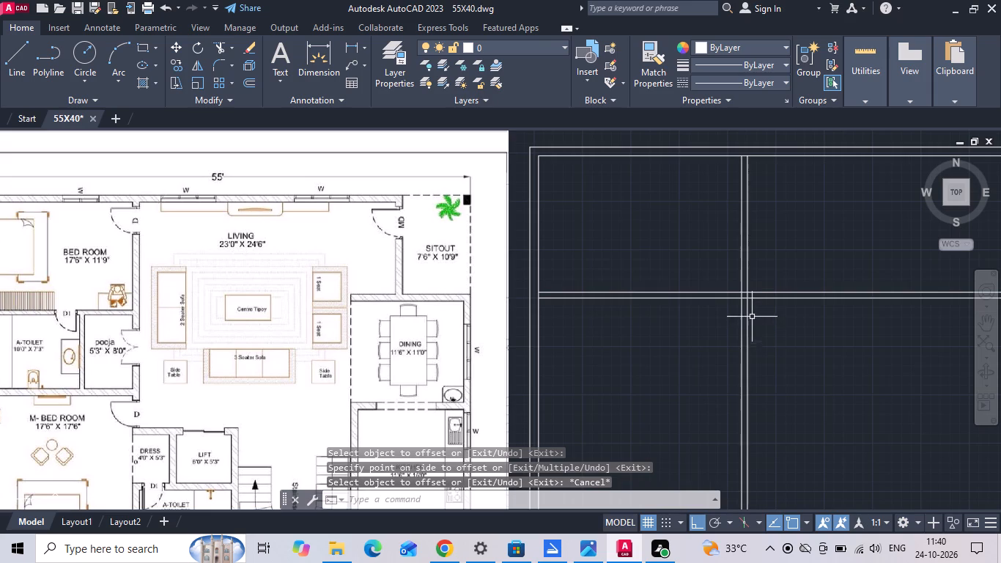
Move the right-hand line of the vertical bedroom partition 3" to the right.
left_click(749, 310)
right_click(749, 310)
left_click(791, 270)
left_click_drag(815, 371, 831, 375)
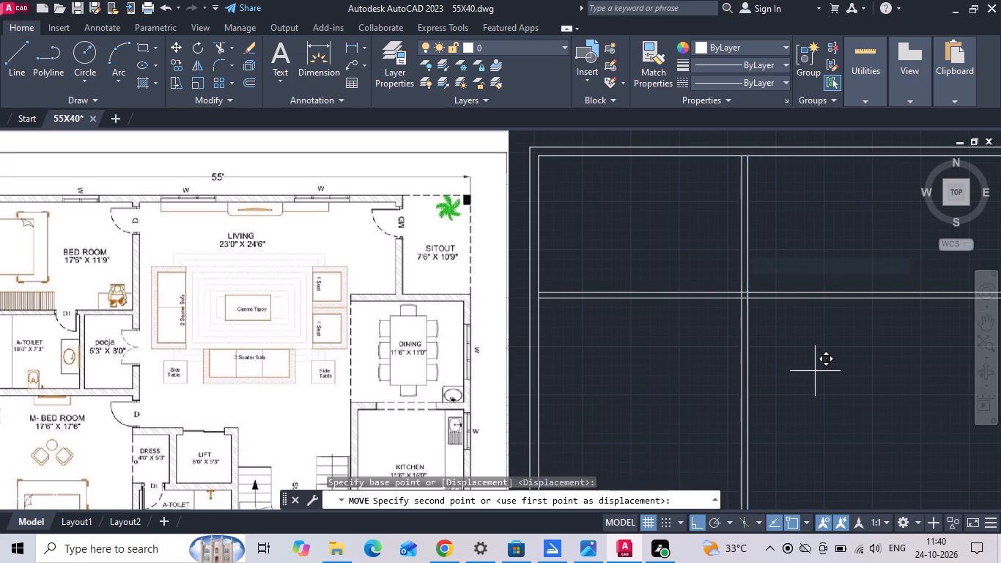
left_click_drag(831, 375, 841, 377)
key("3")
key("space")
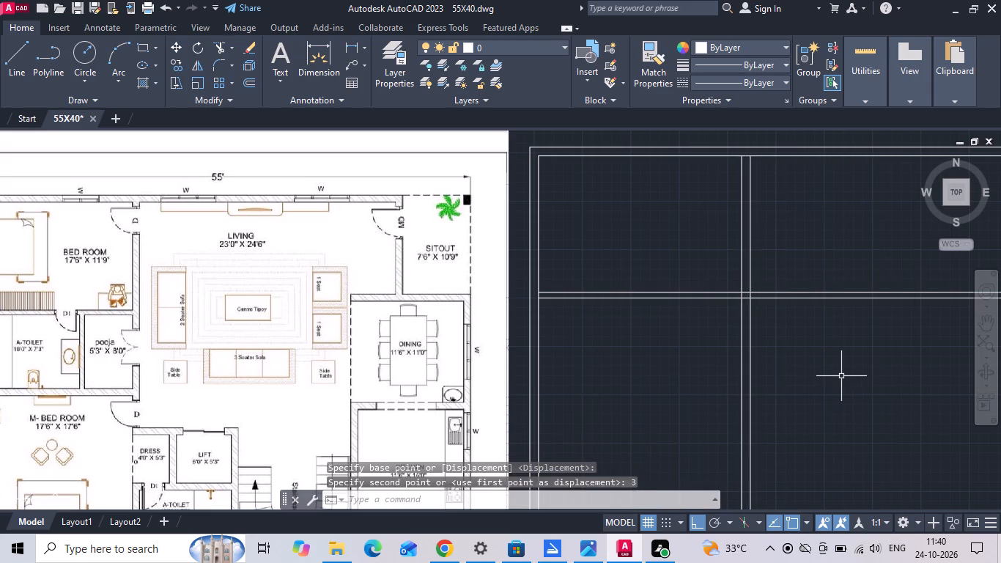
key("Escape")
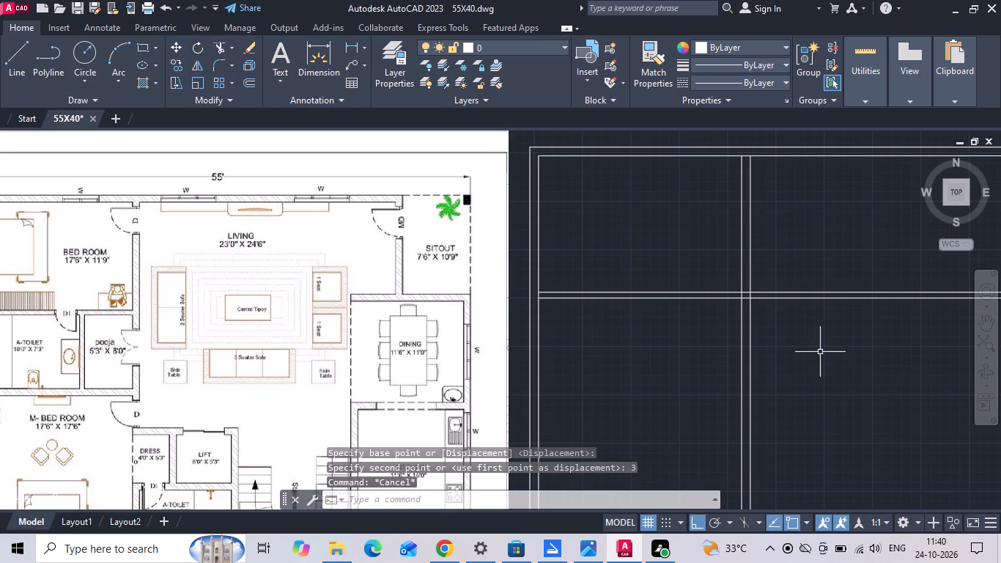
Offset the right face of the vertical bedroom partition 23' to the right for the living room width.
key("o")
key("Return")
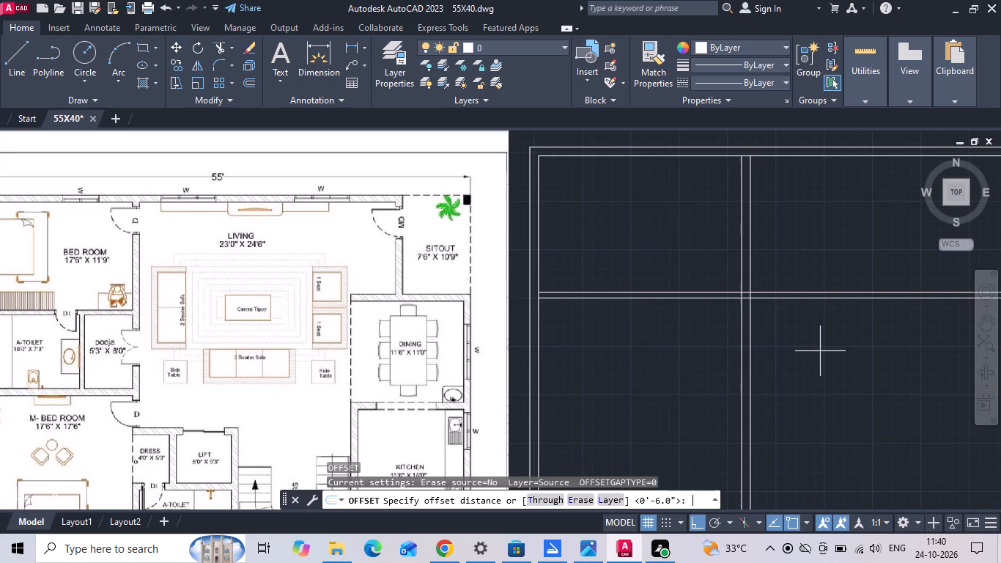
type("23'")
key("Return")
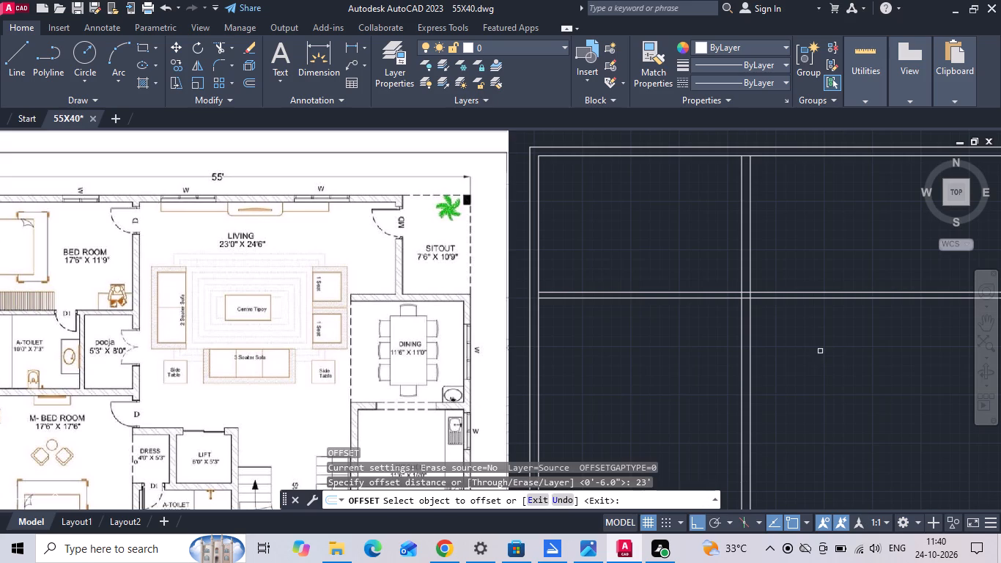
middle_click_drag(819, 344, 736, 333)
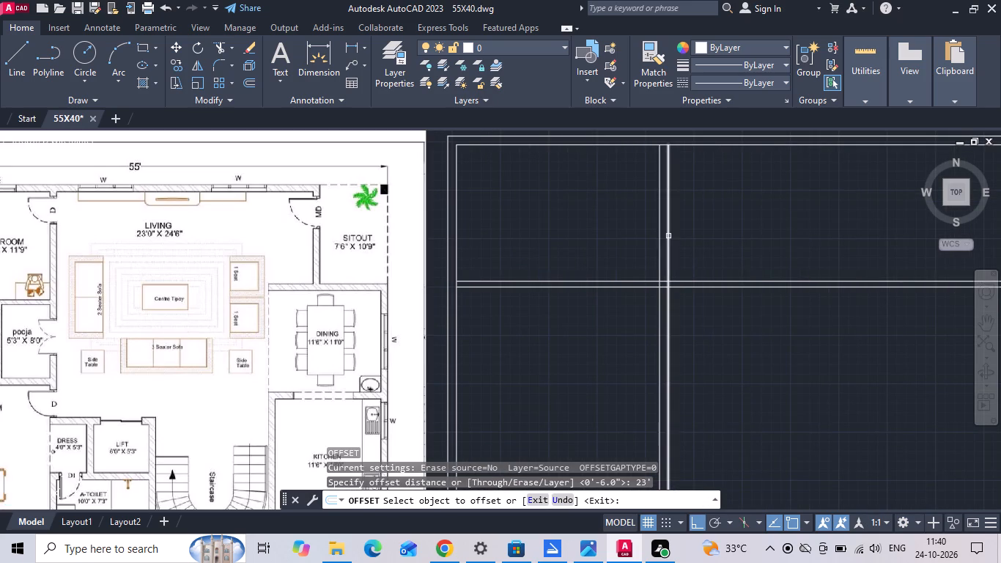
left_click_drag(668, 236, 680, 235)
left_click(743, 220)
scroll(744, 220, "down", 2)
scroll(776, 216, "up", 1)
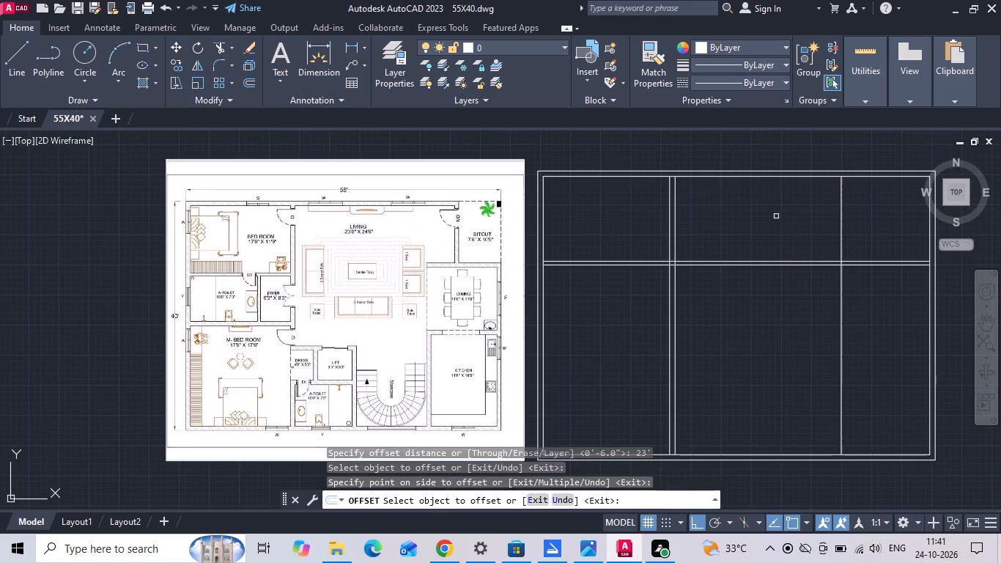
scroll(776, 216, "up", 1)
key("Escape")
Offset the living room's right-hand wall line 9" to the right to give the wall its second face.
key("o")
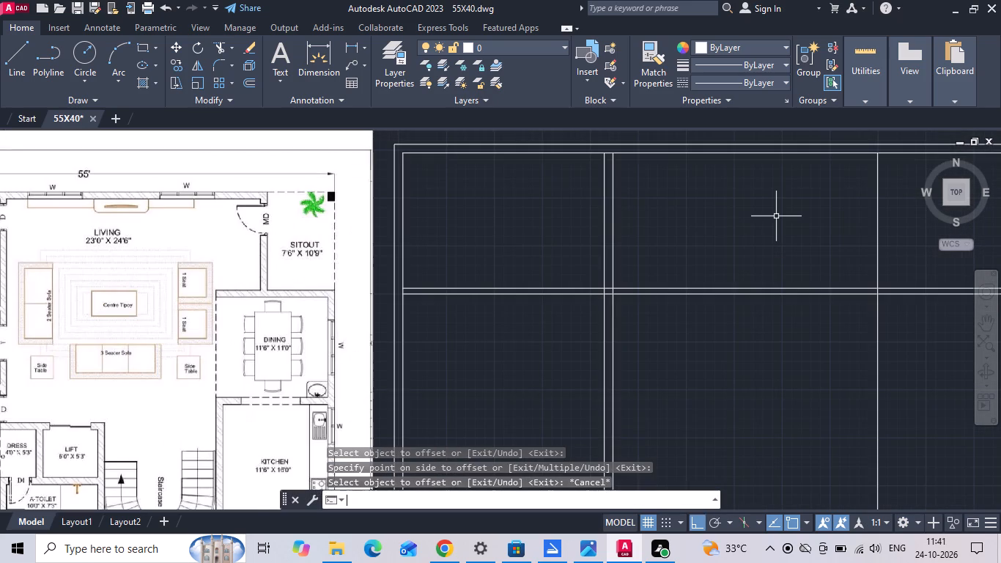
key("Return")
key("9")
key("Return")
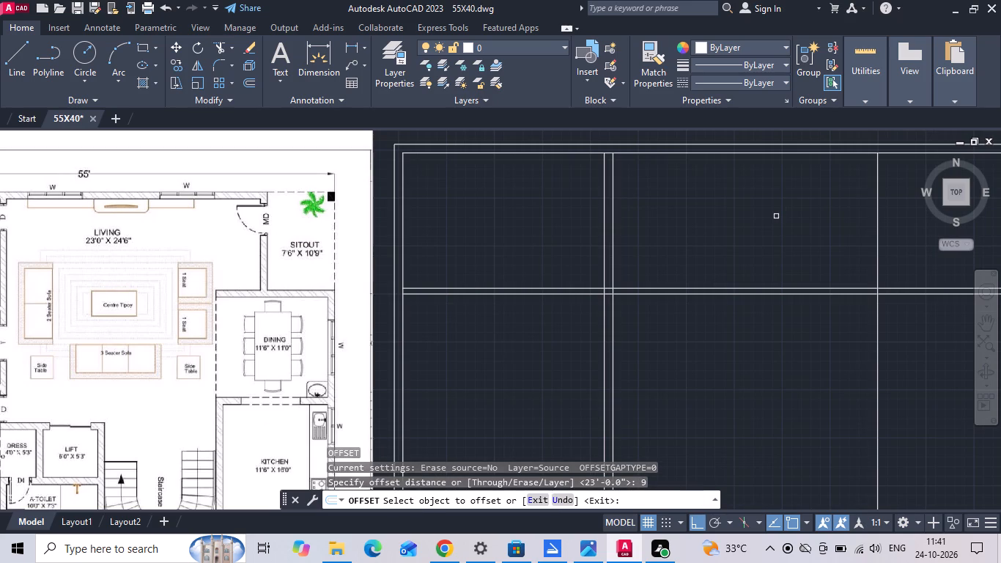
middle_click_drag(772, 214, 558, 269)
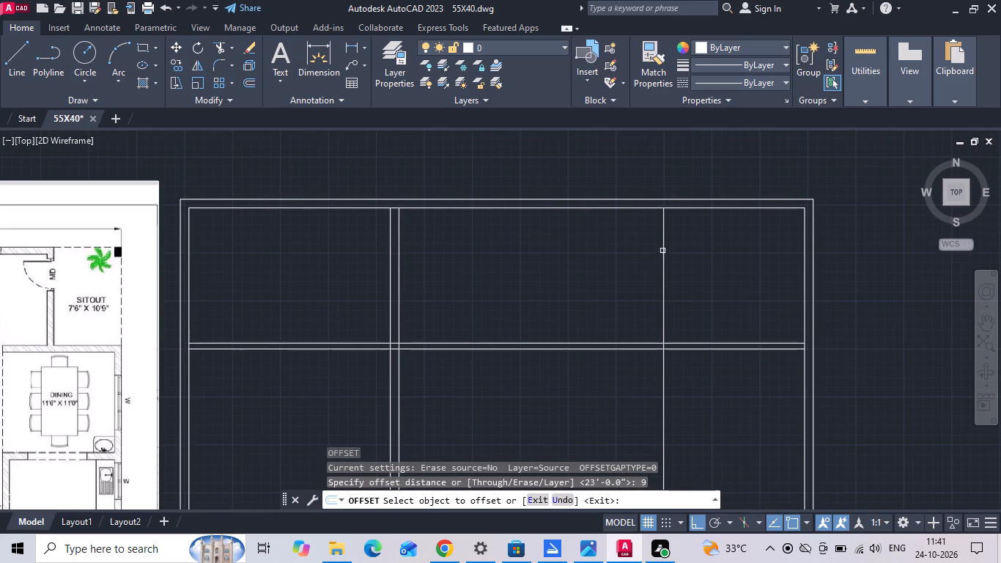
left_click_drag(662, 249, 676, 246)
left_click(745, 235)
key("Escape")
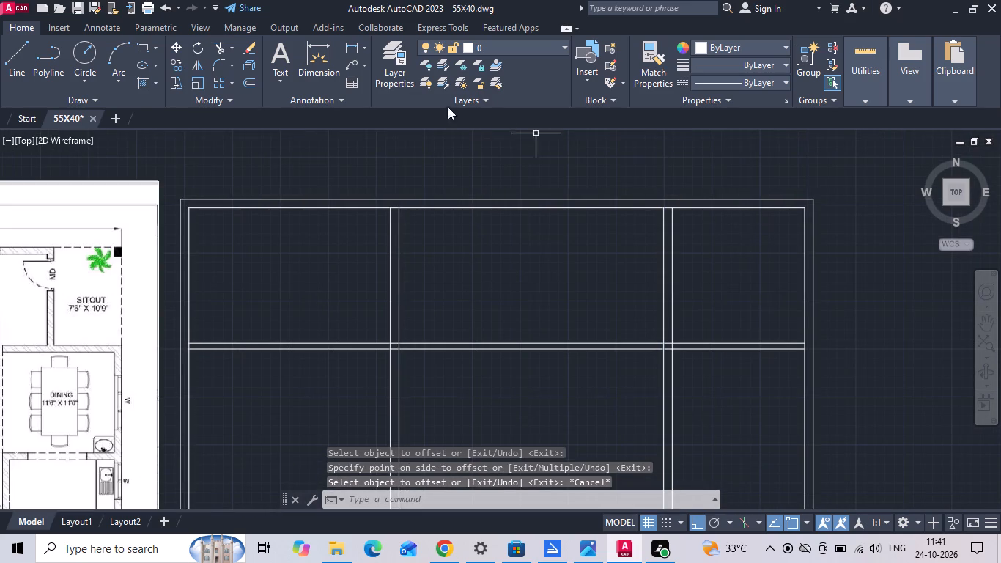
Measure the clear width between the living room's right-hand wall and the inner right outer wall with a linear dimension.
left_click(350, 48)
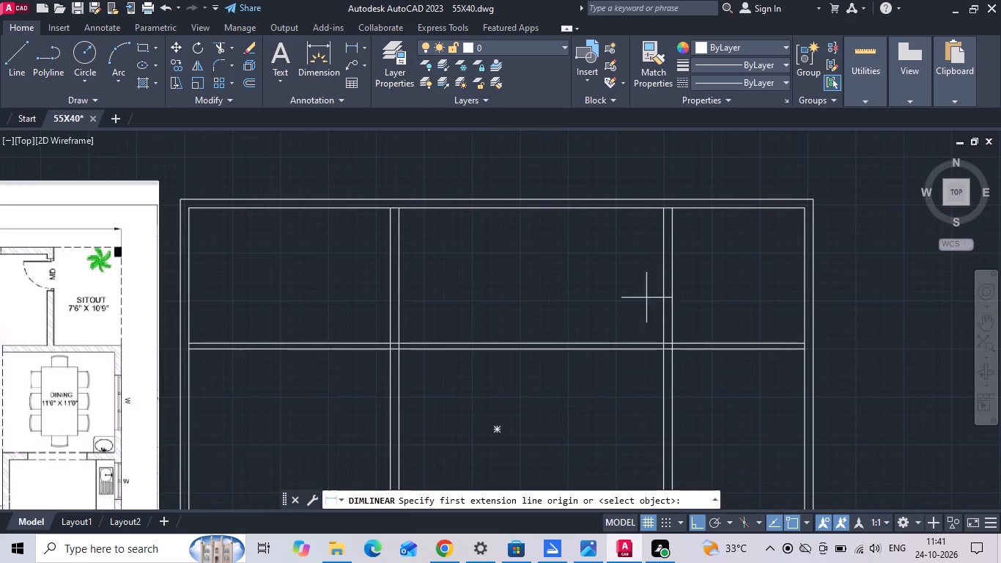
left_click(674, 305)
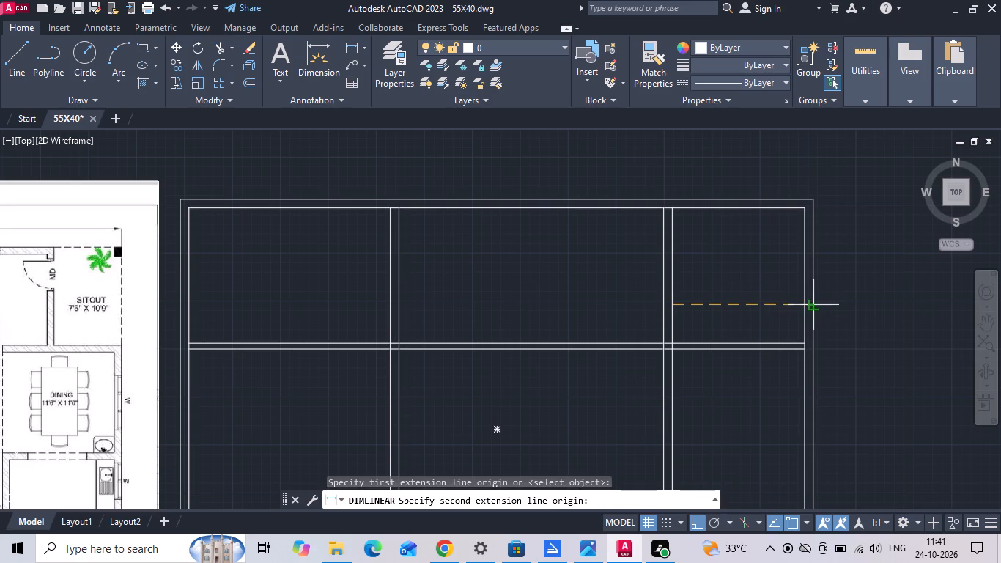
left_click(804, 302)
scroll(801, 301, "up", 1)
scroll(800, 301, "down", 2)
scroll(800, 301, "up", 1)
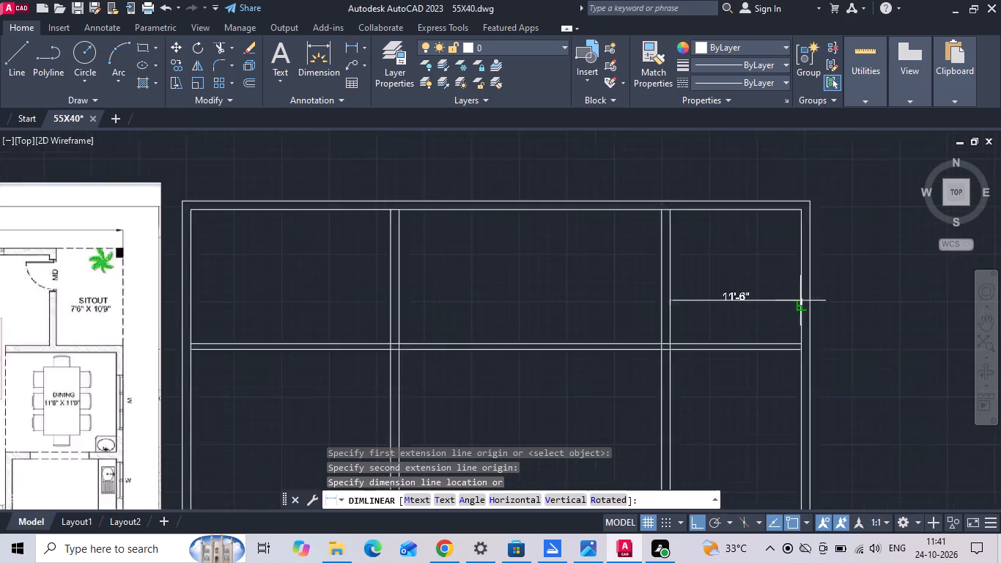
scroll(800, 301, "up", 1)
scroll(800, 301, "down", 1)
key("Escape")
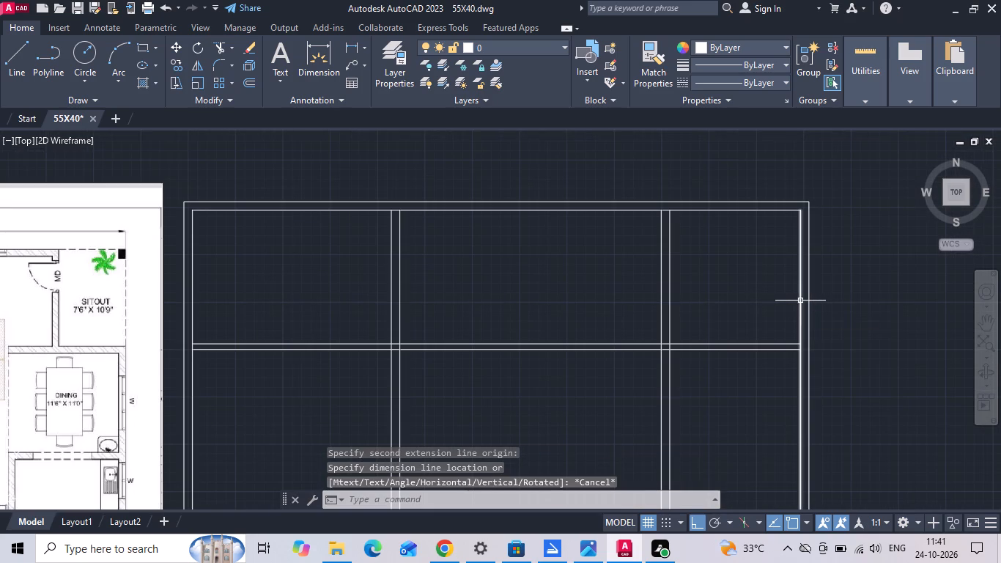
Add a linear dimension across the upper-left bedroom, from the left outer wall's inner face to the vertical partition.
middle_click_drag(498, 309, 676, 284)
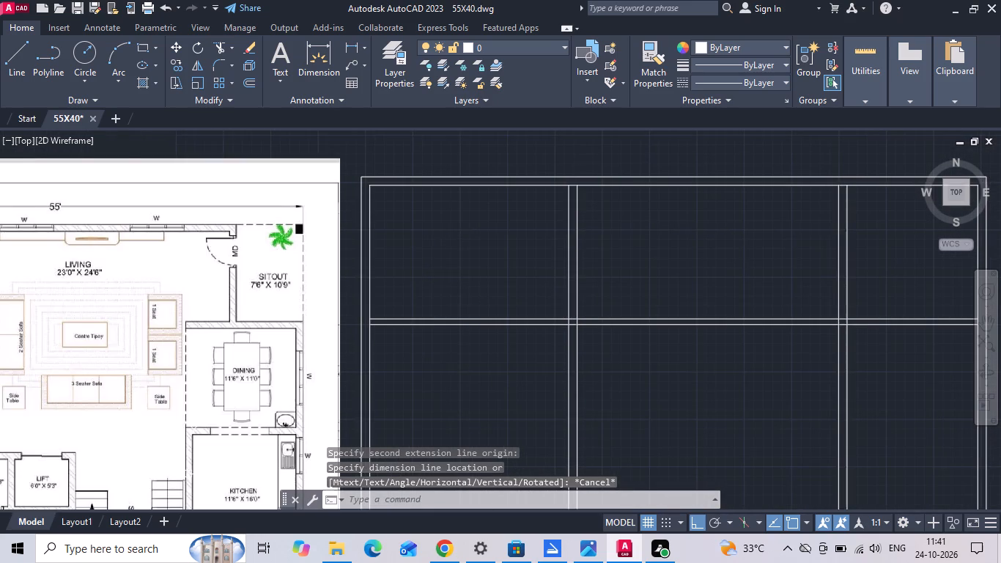
middle_click_drag(522, 314, 632, 298)
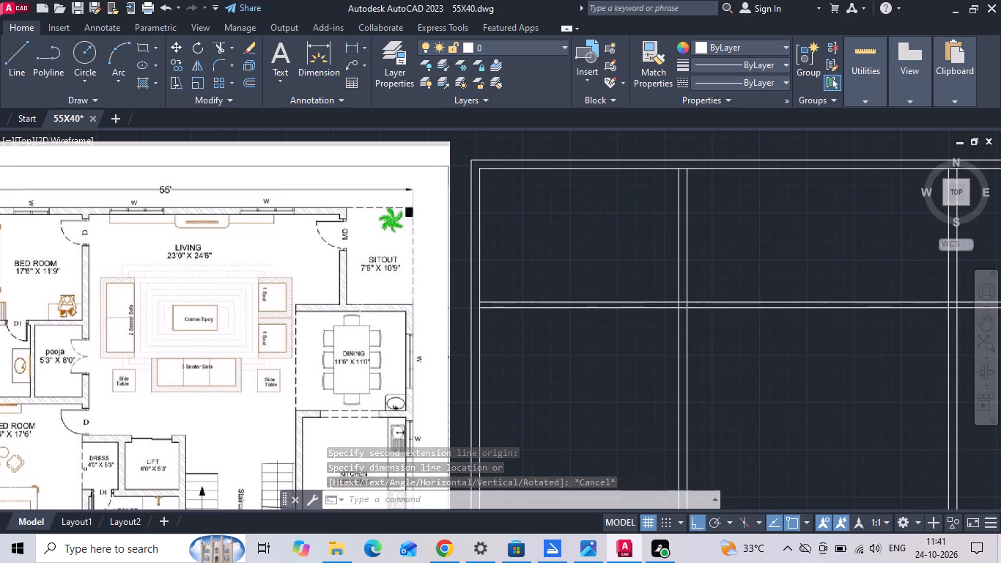
middle_click_drag(283, 306, 347, 295)
middle_click_drag(227, 281, 267, 279)
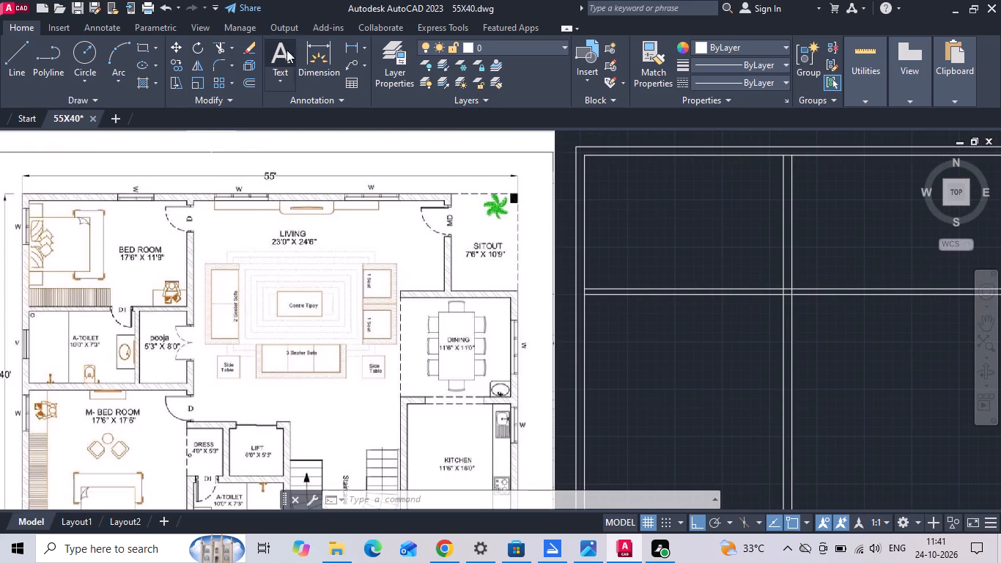
left_click(348, 47)
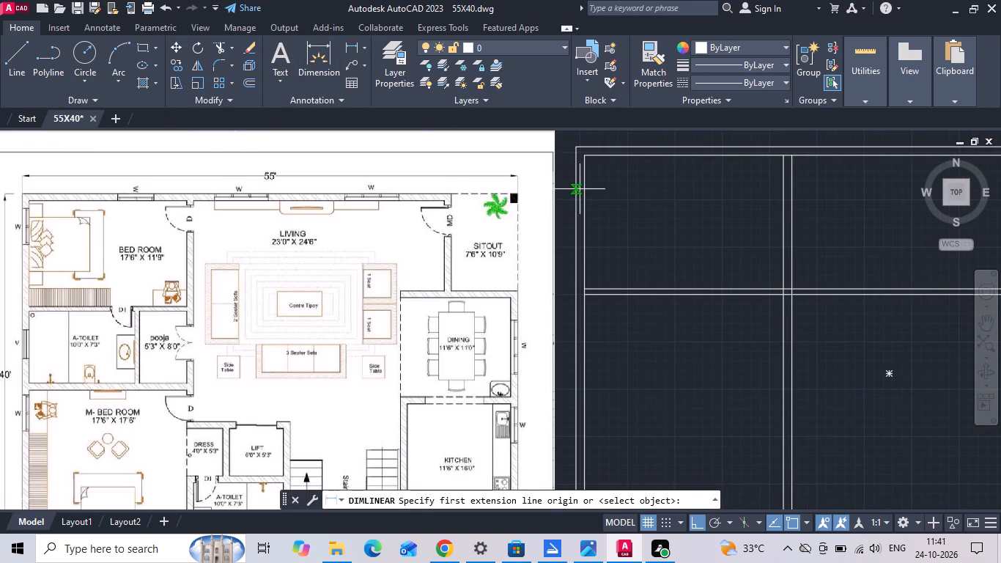
left_click(582, 189)
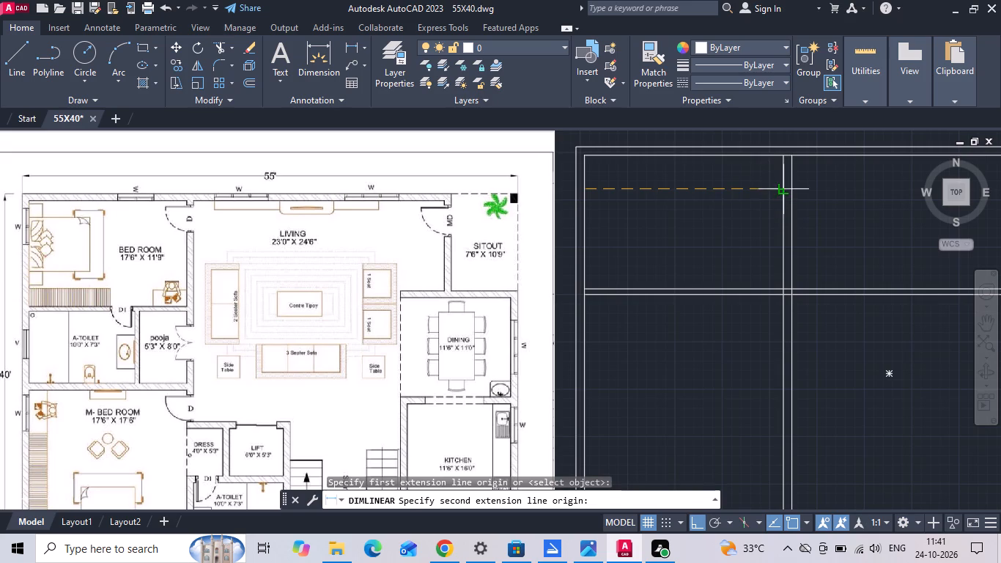
left_click(783, 186)
left_click(769, 186)
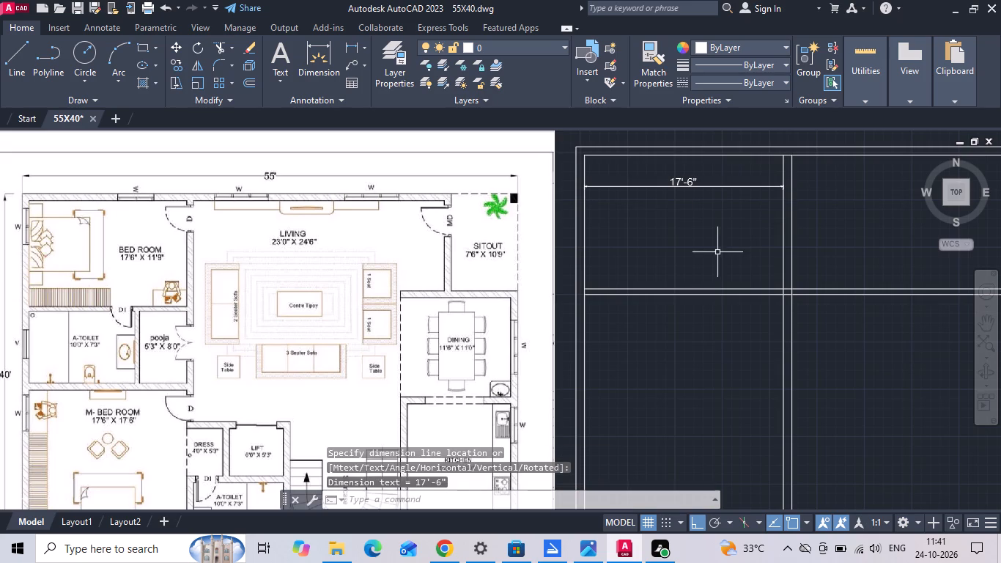
Add a linear dimension across the living room between the facing sides of its two vertical walls.
key("space")
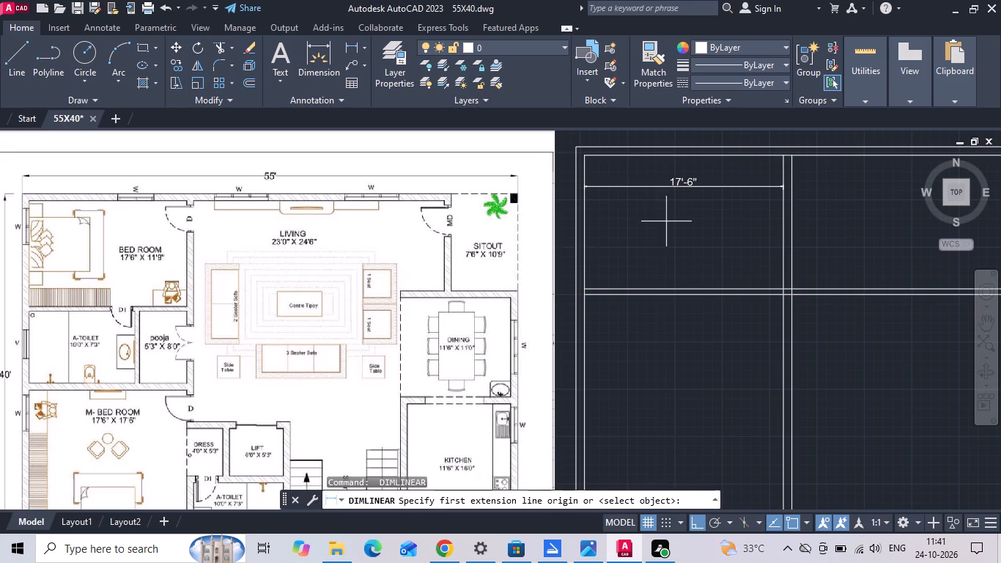
left_click(794, 208)
middle_click_drag(863, 220, 508, 243)
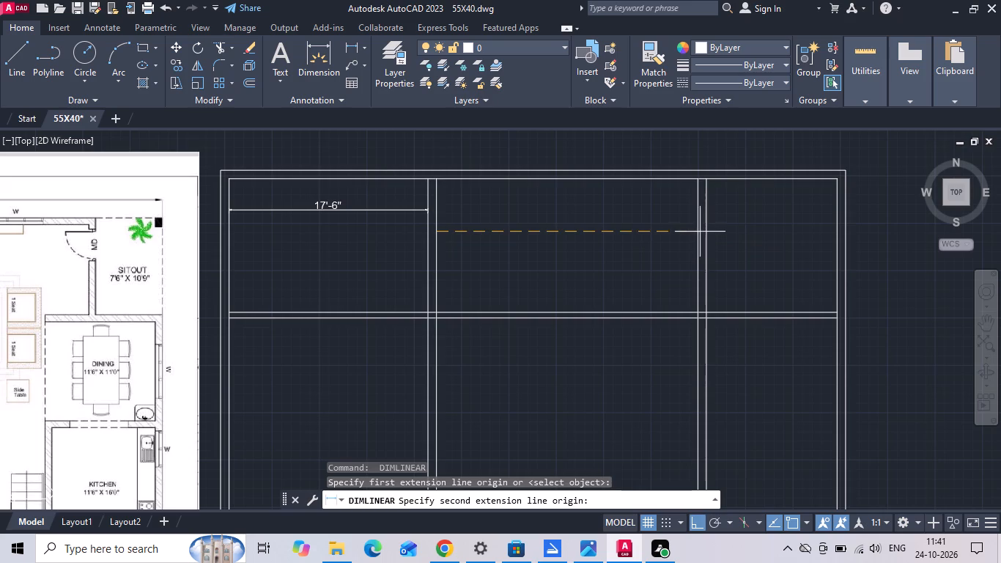
left_click(700, 232)
left_click(694, 225)
Examine the kitchen, dining and staircase layout in the reference plan against the walls drawn so far.
scroll(695, 225, "down", 2)
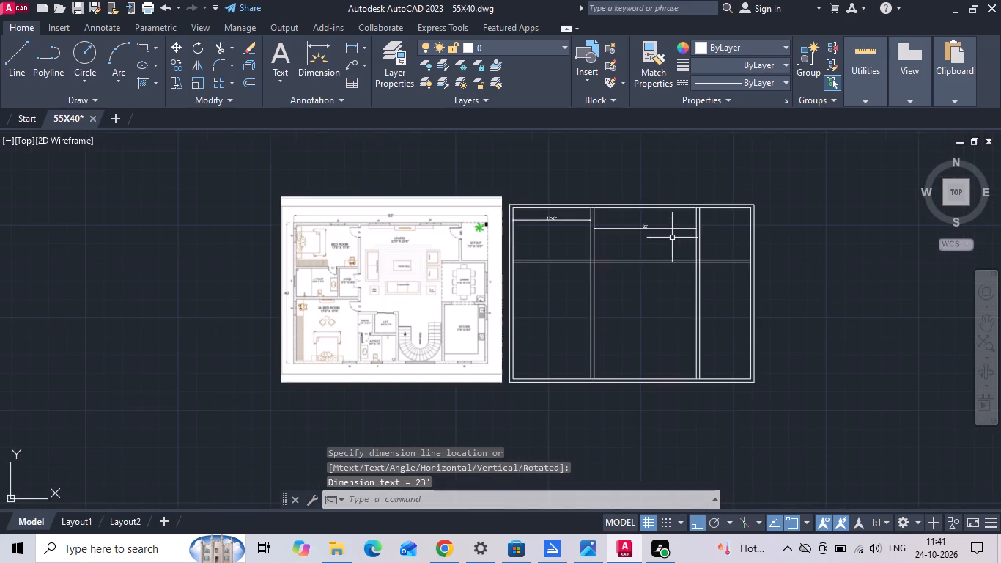
scroll(672, 238, "up", 1)
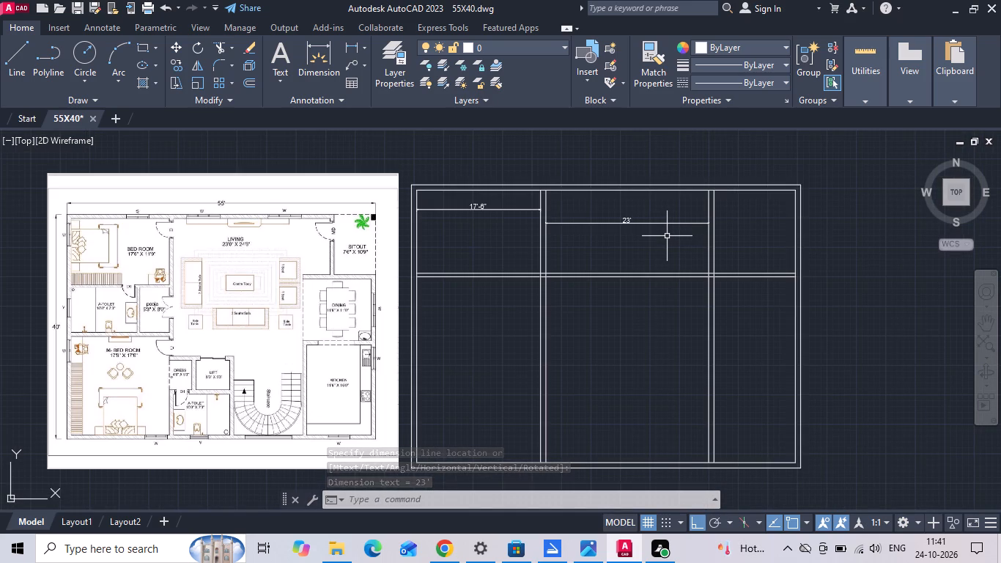
middle_click_drag(455, 369, 518, 286)
scroll(385, 321, "up", 2)
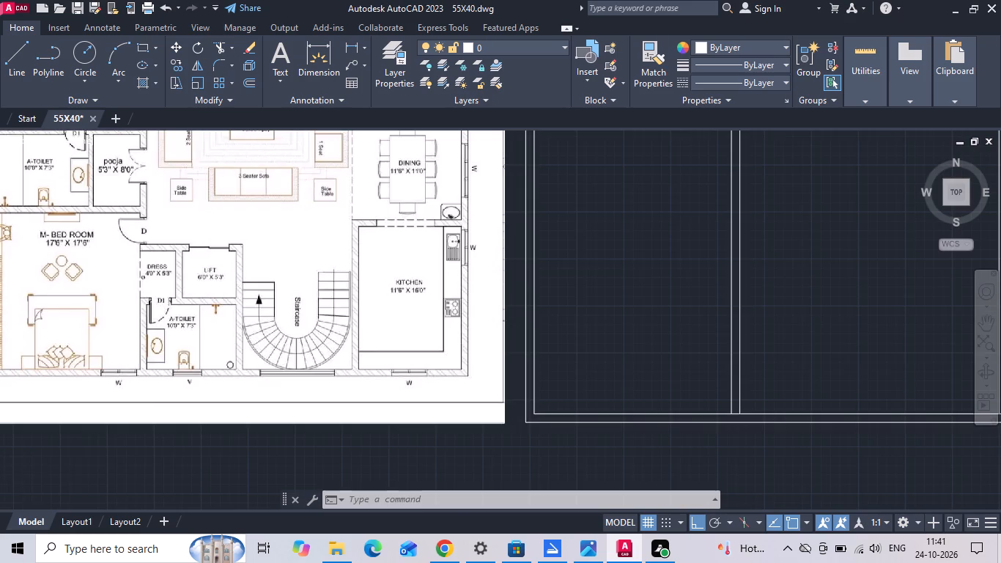
scroll(285, 316, "down", 1)
scroll(358, 383, "down", 1)
scroll(363, 356, "up", 2)
scroll(295, 361, "down", 2)
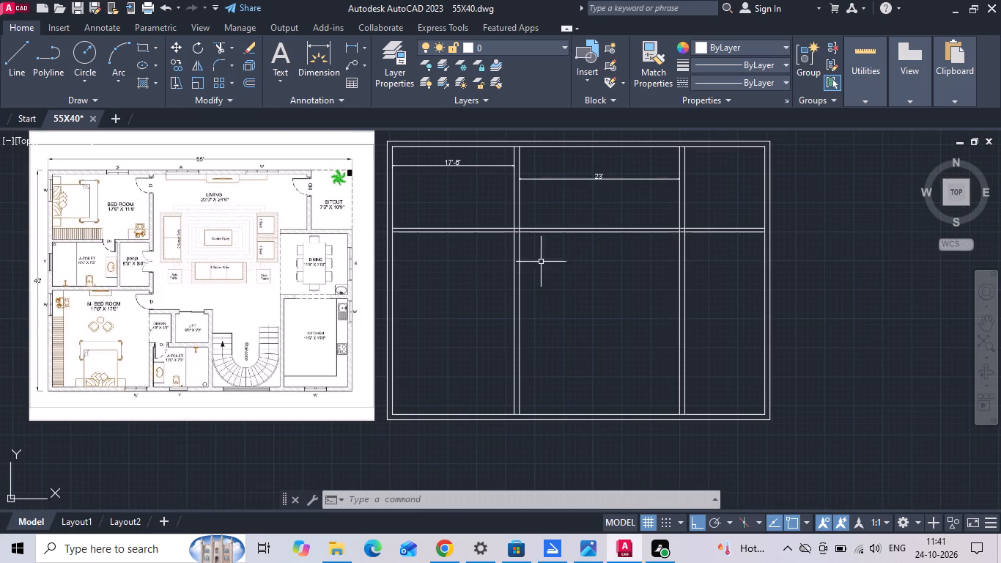
scroll(717, 172, "up", 2)
scroll(702, 201, "down", 2)
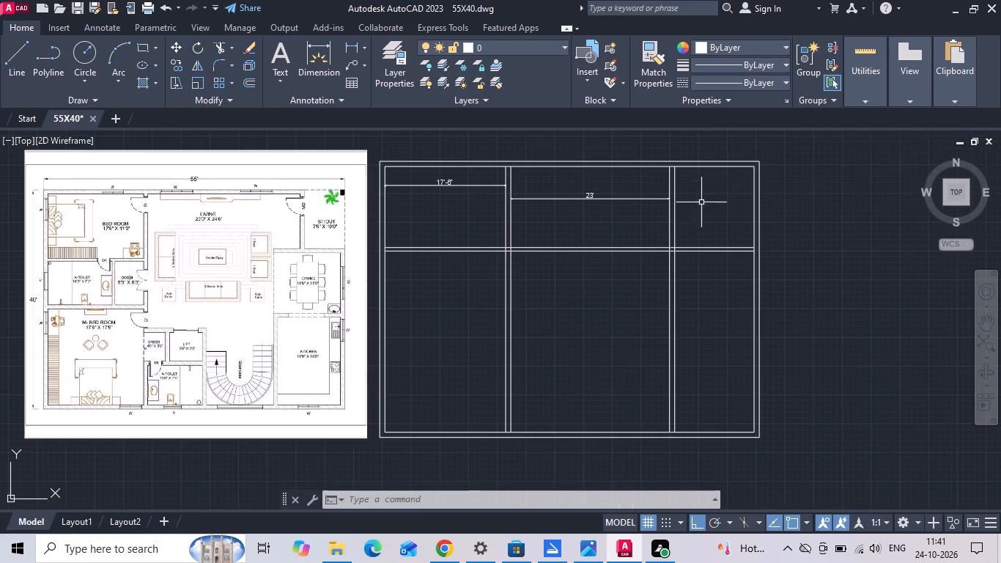
Measure the kitchen's clear width between the living room's right-hand wall and the right outer wall's inner face with a linear dimension.
left_click(359, 46)
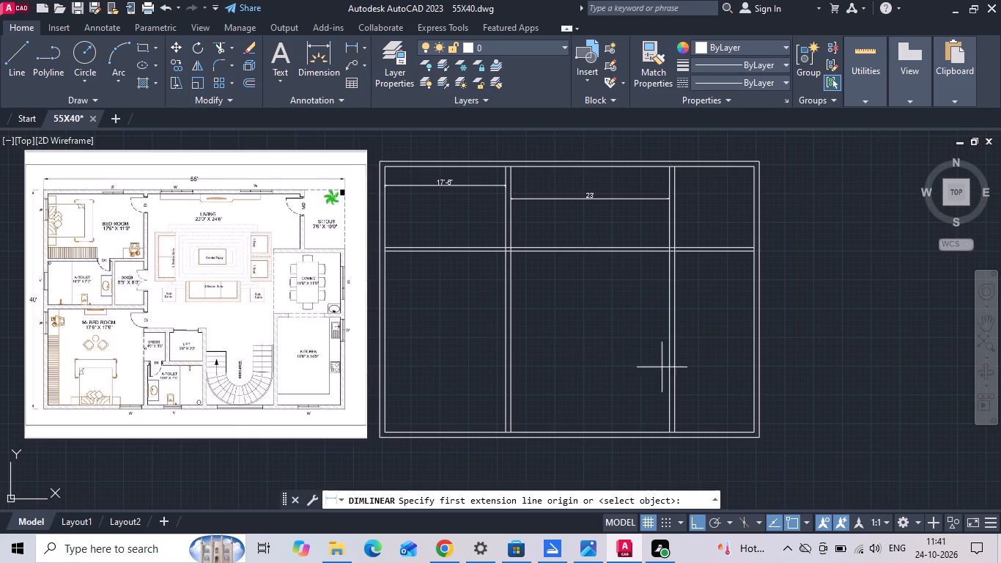
scroll(671, 374, "up", 1)
left_click(675, 372)
left_click(802, 372)
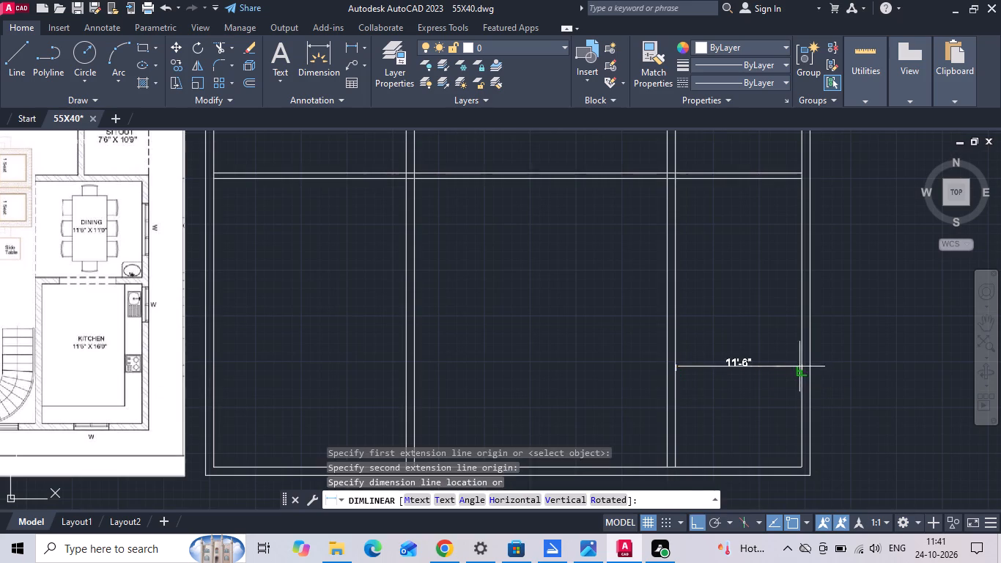
scroll(799, 367, "up", 2)
scroll(797, 365, "down", 3)
key("Escape")
scroll(352, 388, "up", 2)
key("Escape")
Offset the bottom outer wall's inner line 16' upward for the kitchen depth.
key("o")
key("Return")
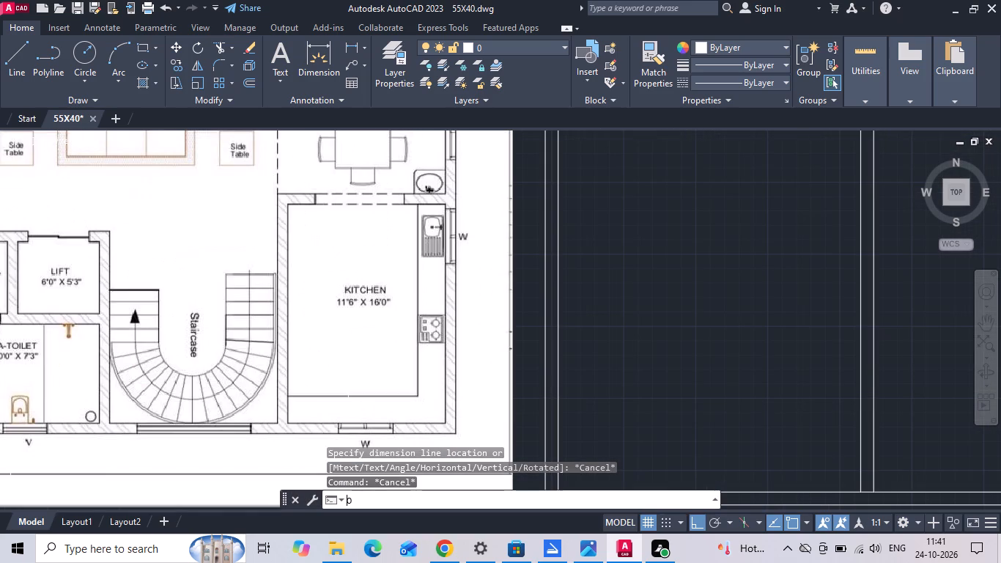
type("16'")
key("Return")
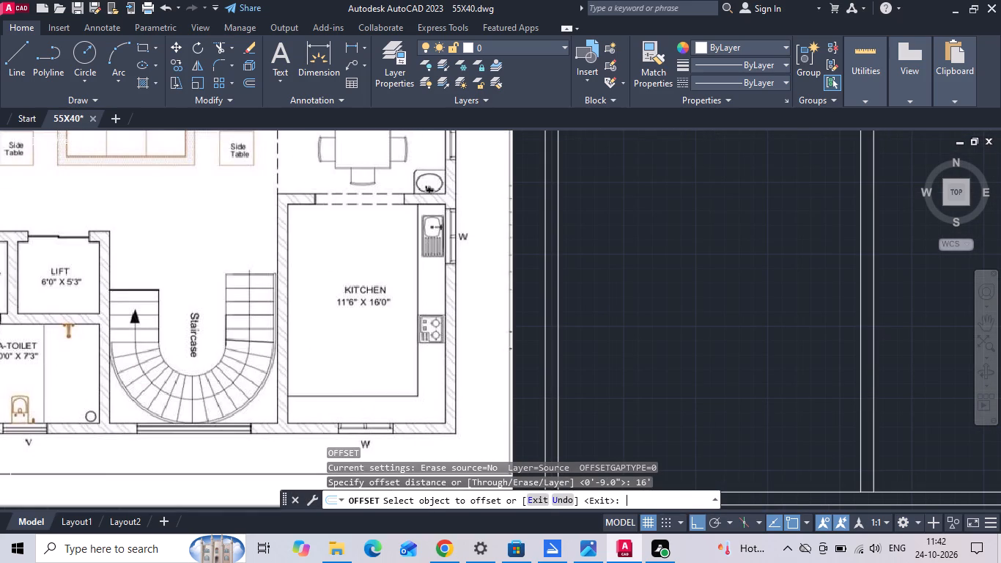
scroll(163, 295, "down", 1)
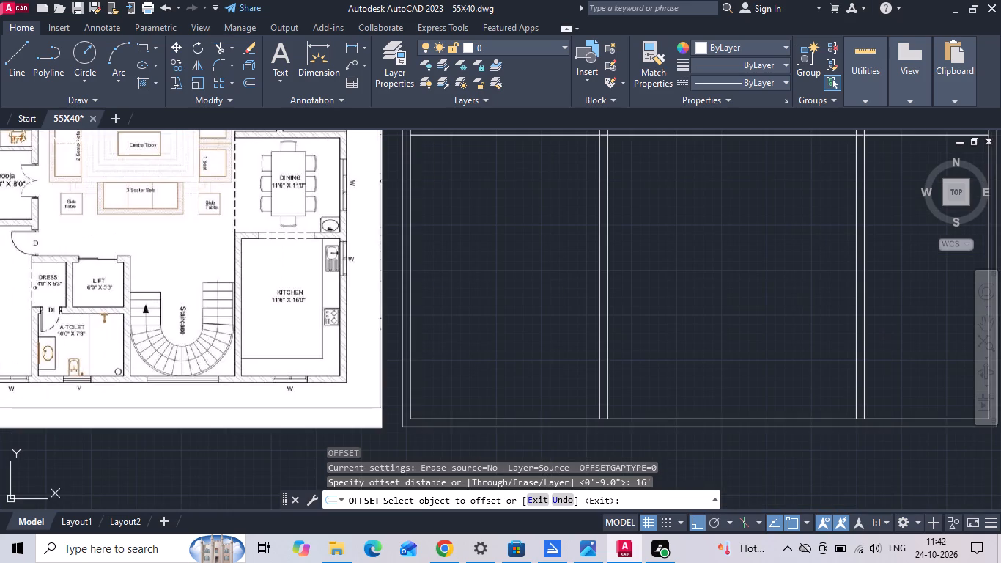
middle_click_drag(712, 367, 562, 367)
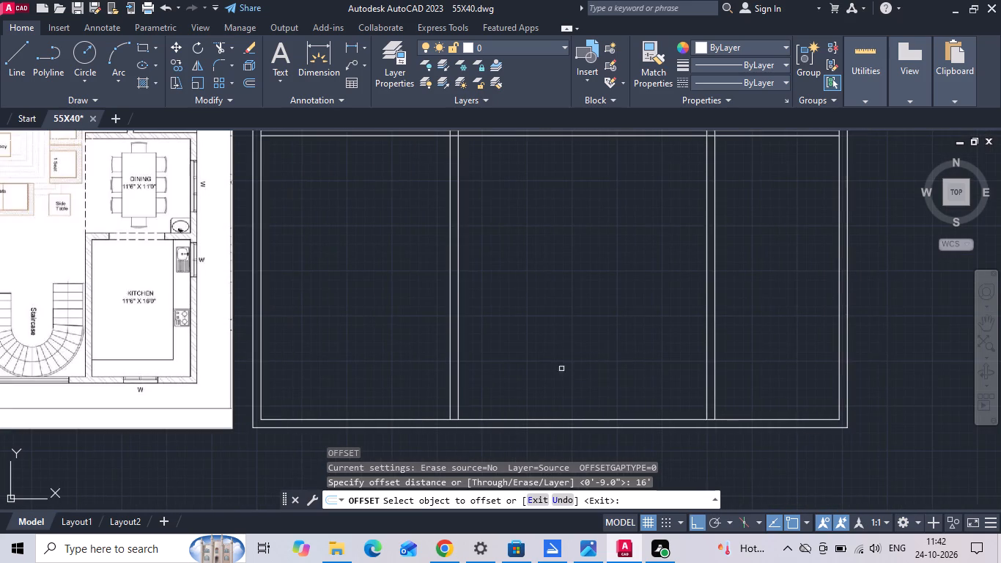
left_click(761, 420)
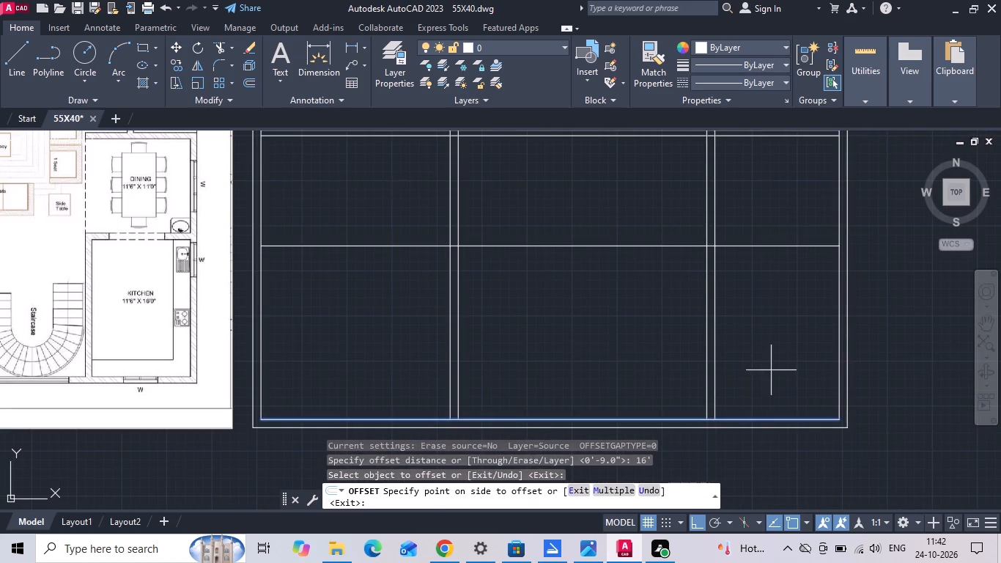
left_click(771, 370)
key("Escape")
Offset the kitchen's upper wall line 9" upward to give the wall its second face.
key("o")
key("Return")
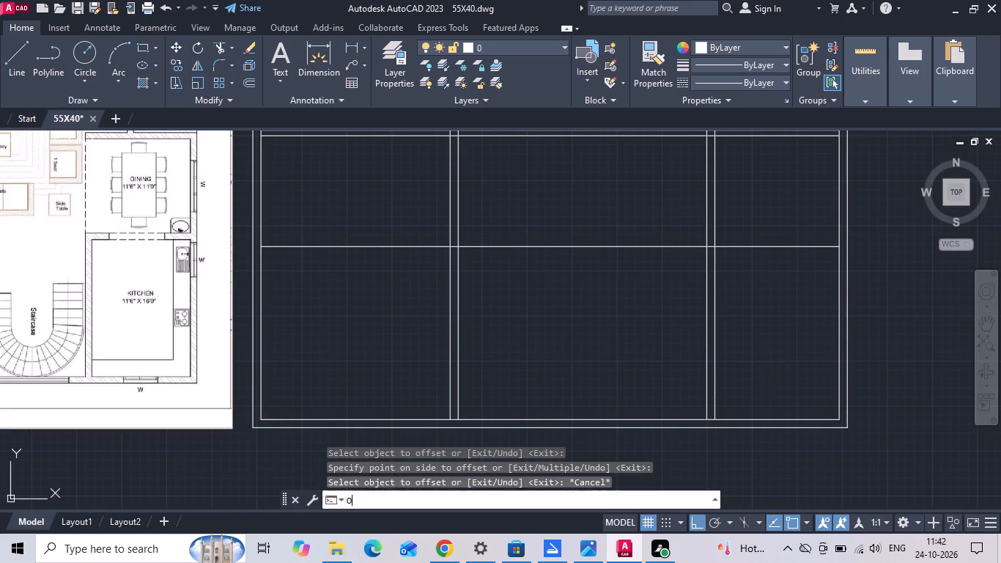
key("9")
key("Return")
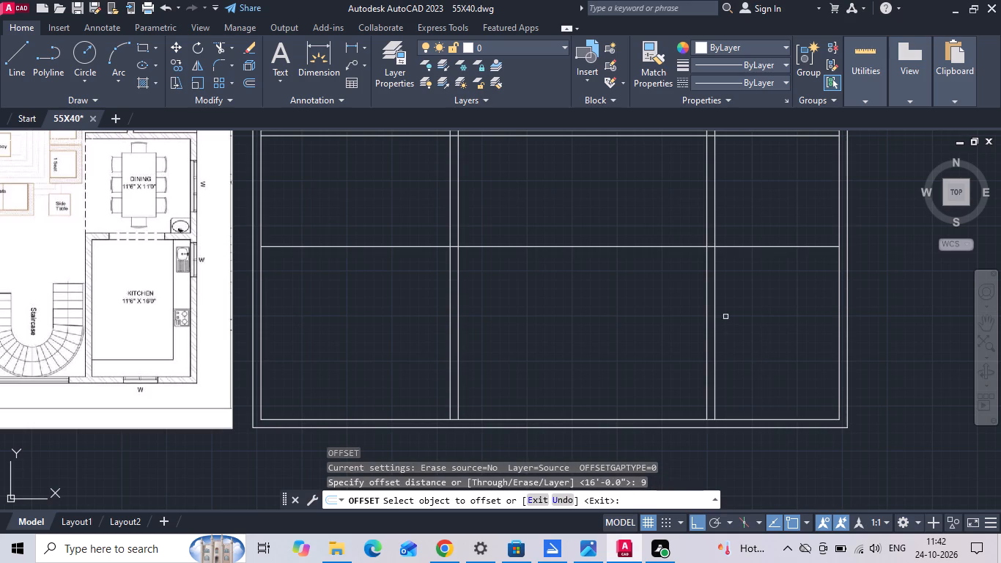
left_click_drag(725, 246, 727, 238)
left_click(729, 228)
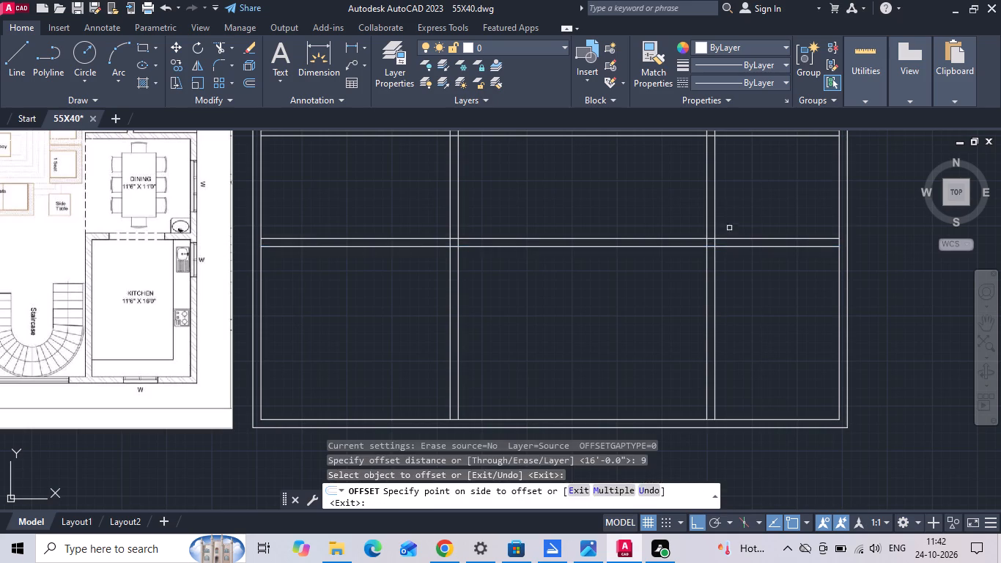
key("Escape")
Offset the upper face of the kitchen wall 11' upward for the dining room depth.
key("o")
key("Return")
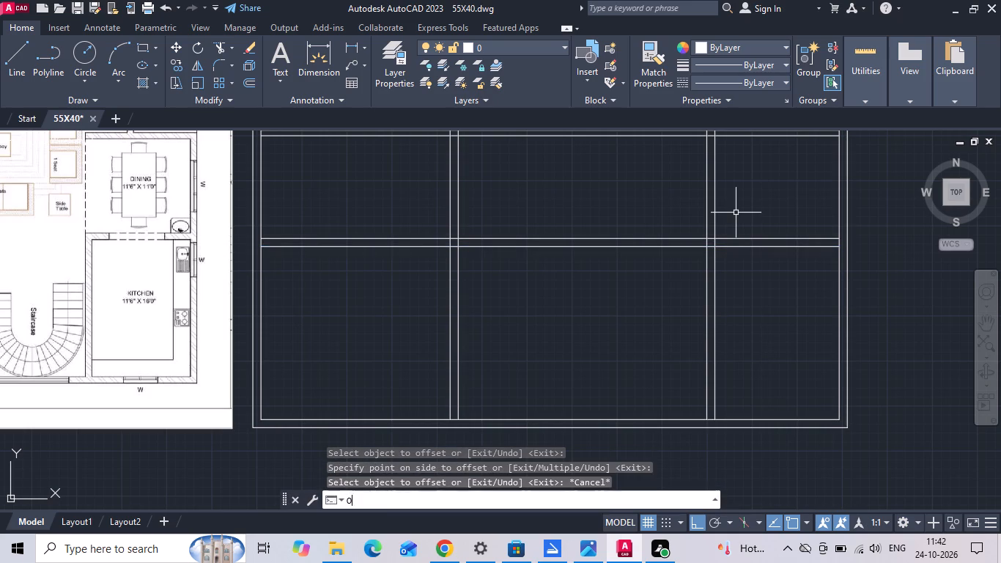
type("11'")
key("Return")
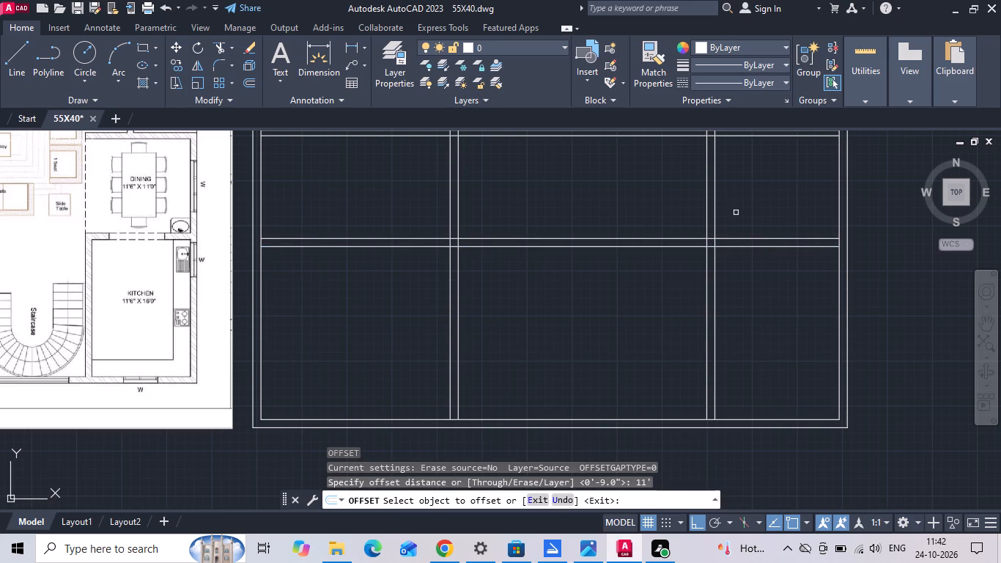
middle_click_drag(736, 213, 608, 397)
left_click(616, 422)
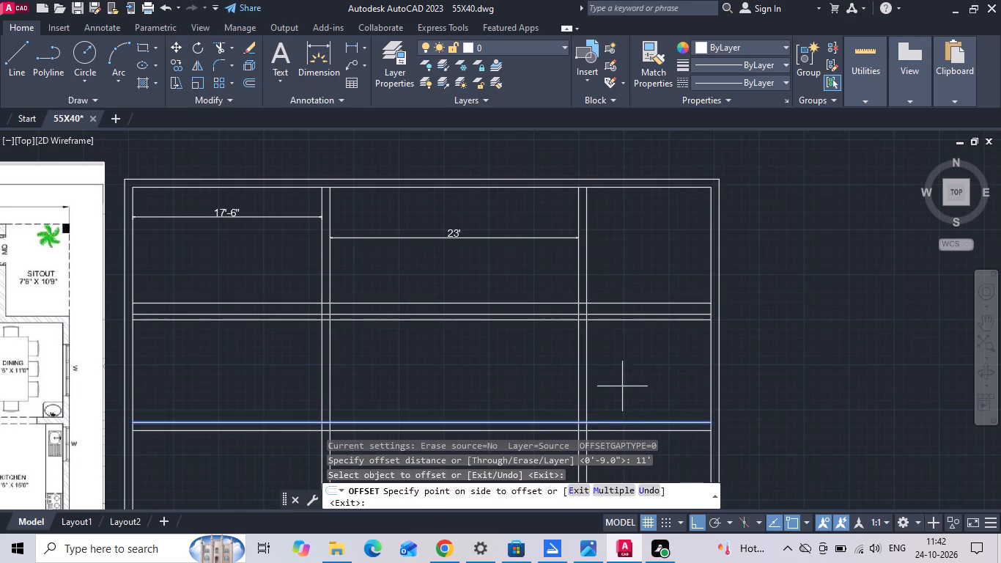
left_click(625, 372)
key("Escape")
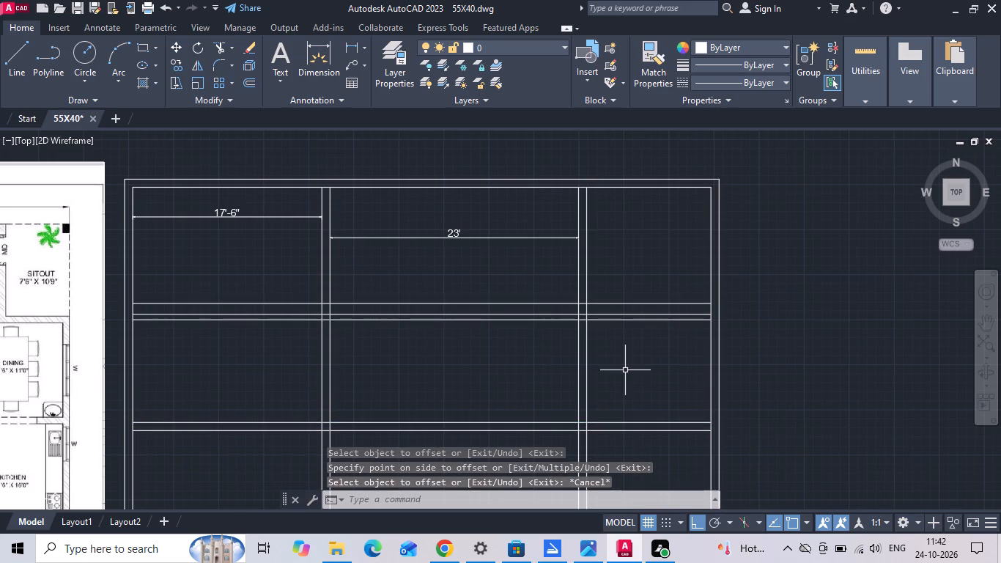
Trim the three upper horizontal lines where they cross the living room between its two vertical walls.
middle_click_drag(626, 369, 662, 317)
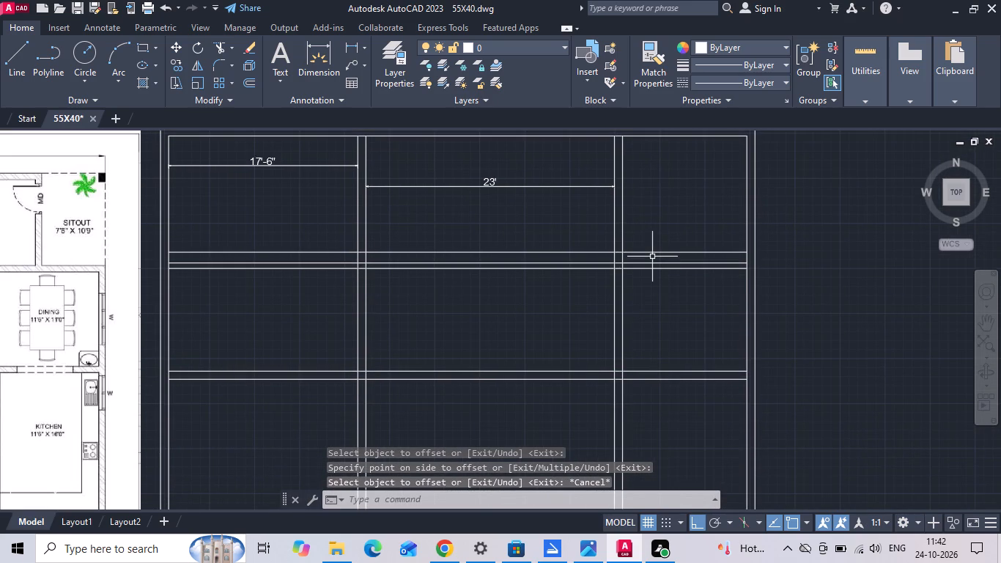
type("TR")
key("space")
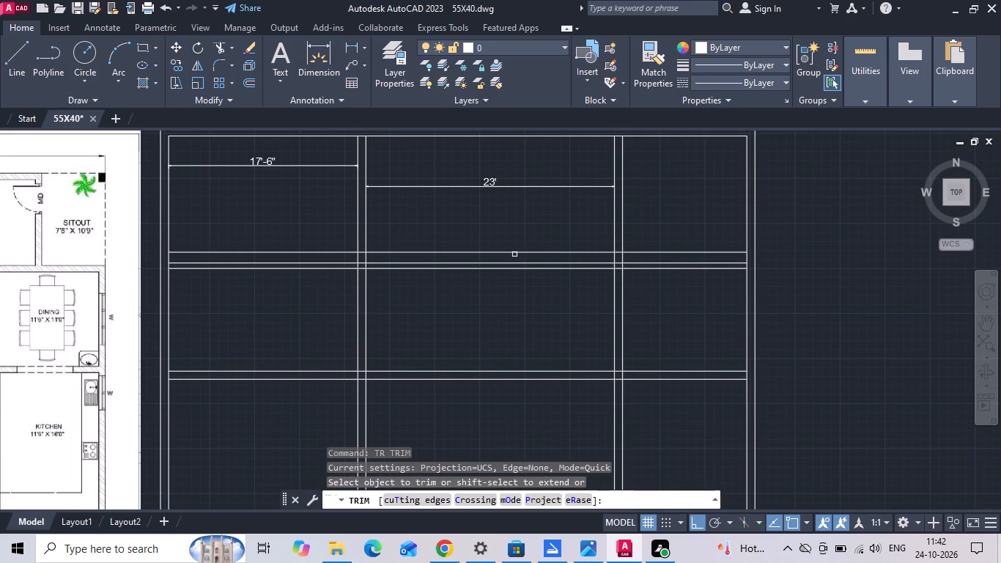
left_click(509, 260)
left_click(509, 292)
left_click(515, 265)
left_click(513, 246)
key("Escape")
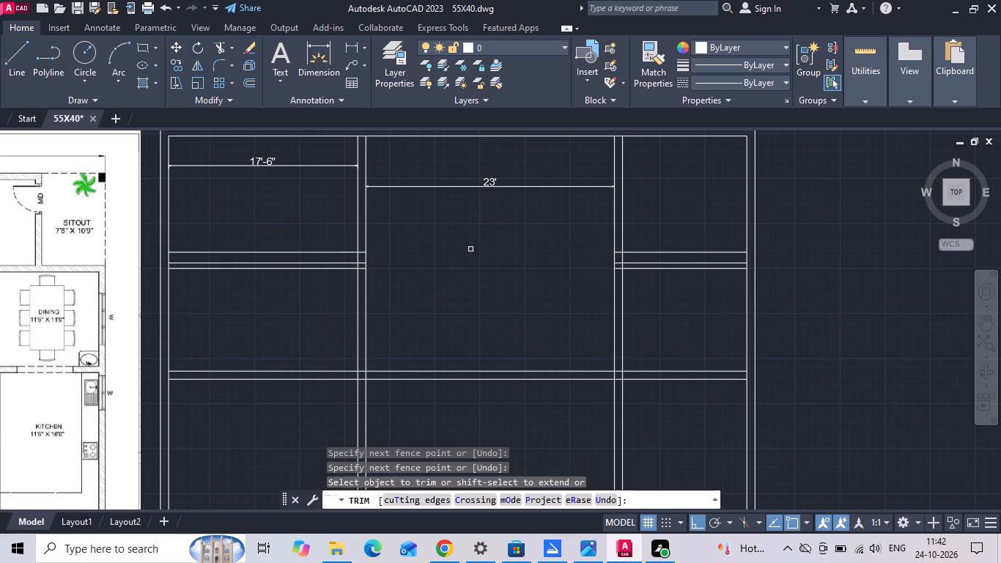
Delete the leftover dining offset line in the bedroom and the two bedroom partition lines in the dining and sitout bay.
left_click(320, 250)
key("Delete")
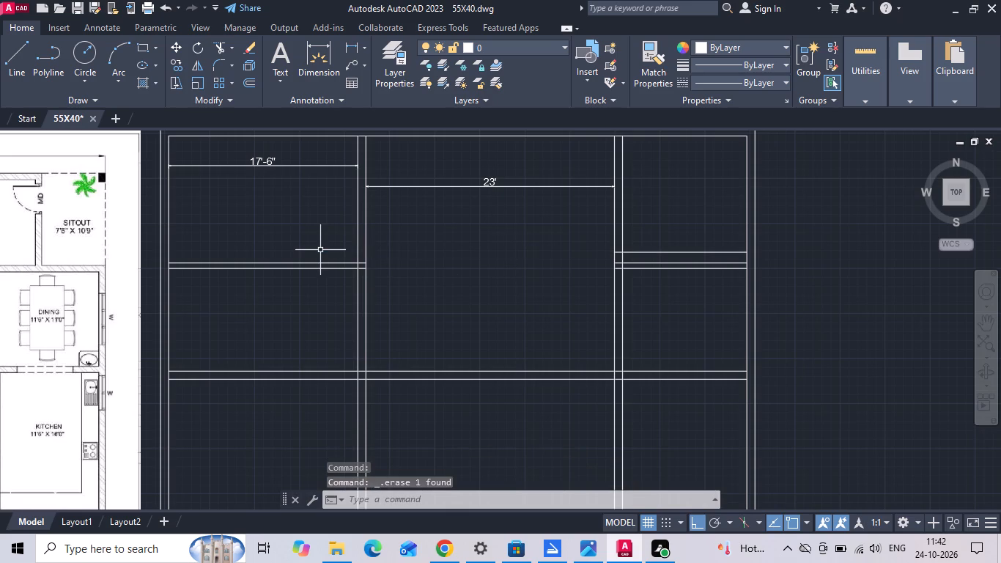
left_click_drag(662, 255, 657, 277)
left_click(649, 292)
key("Delete")
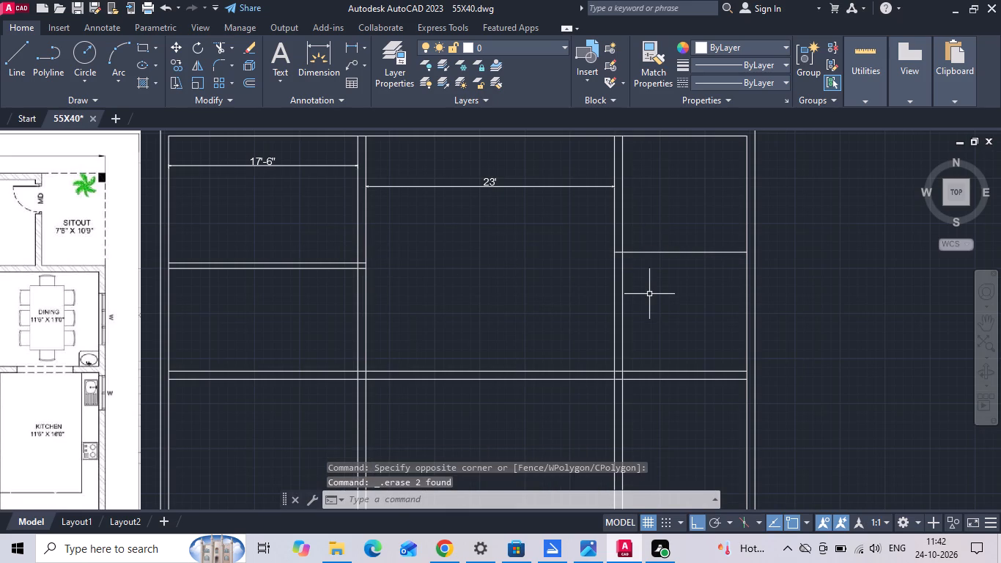
Offset the dining room's upper wall line 9" upward to give the wall its second face.
key("o")
key("Return")
key("9")
key("Return")
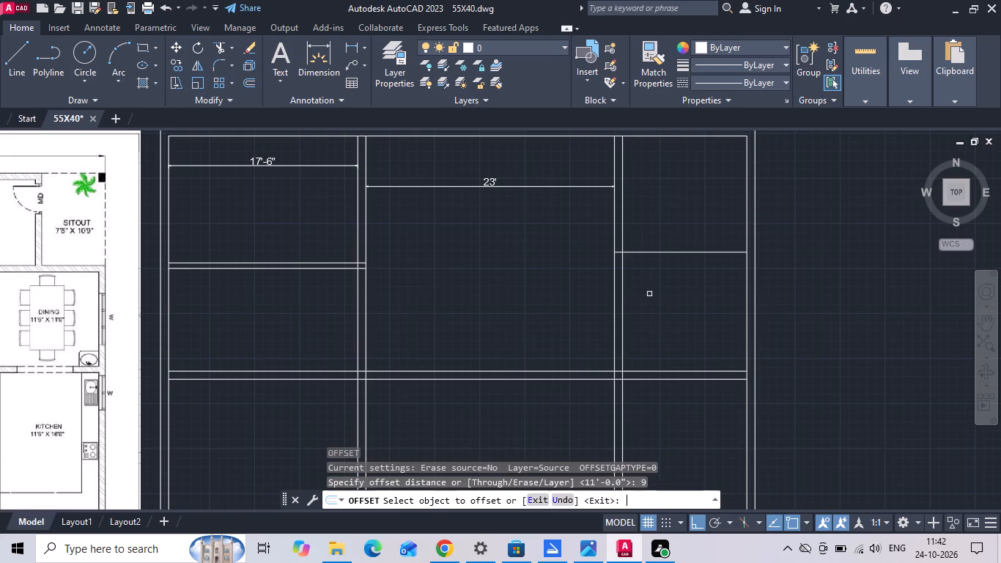
left_click_drag(648, 253, 651, 239)
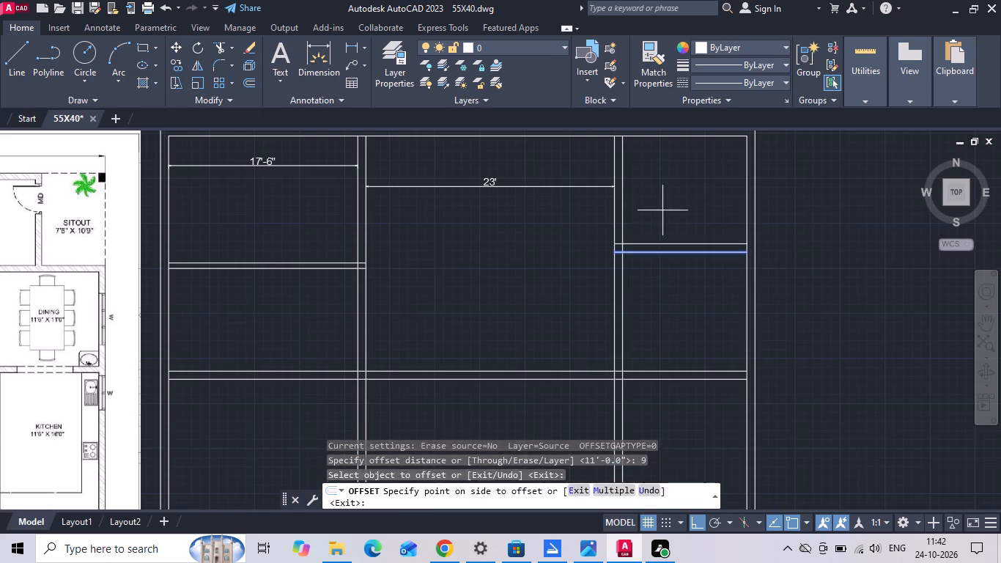
left_click(662, 209)
key("Escape")
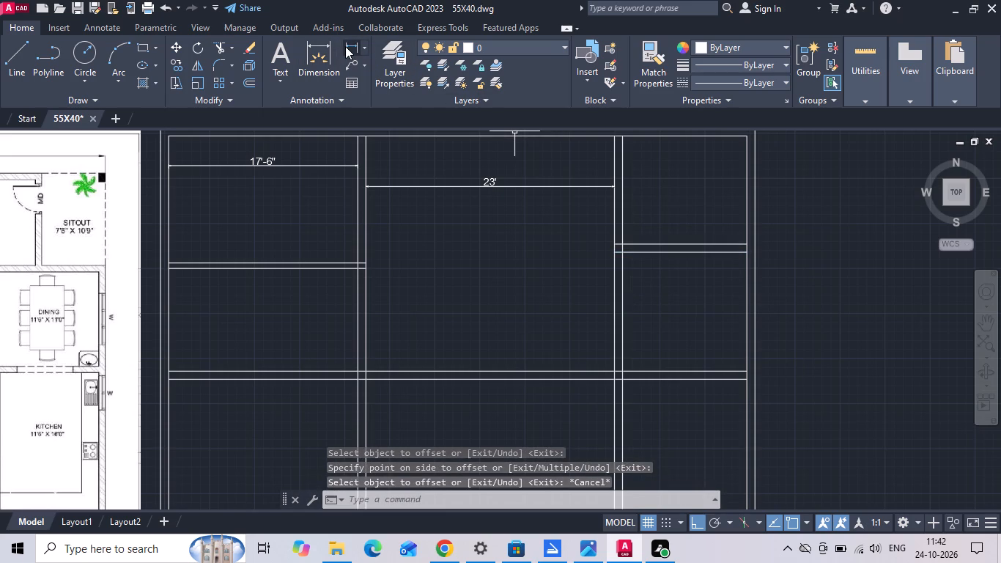
Check the sitout's depth with a linear dimension from the dining wall's upper face to the outermost top wall line.
left_click(345, 46)
middle_click_drag(495, 183, 413, 321)
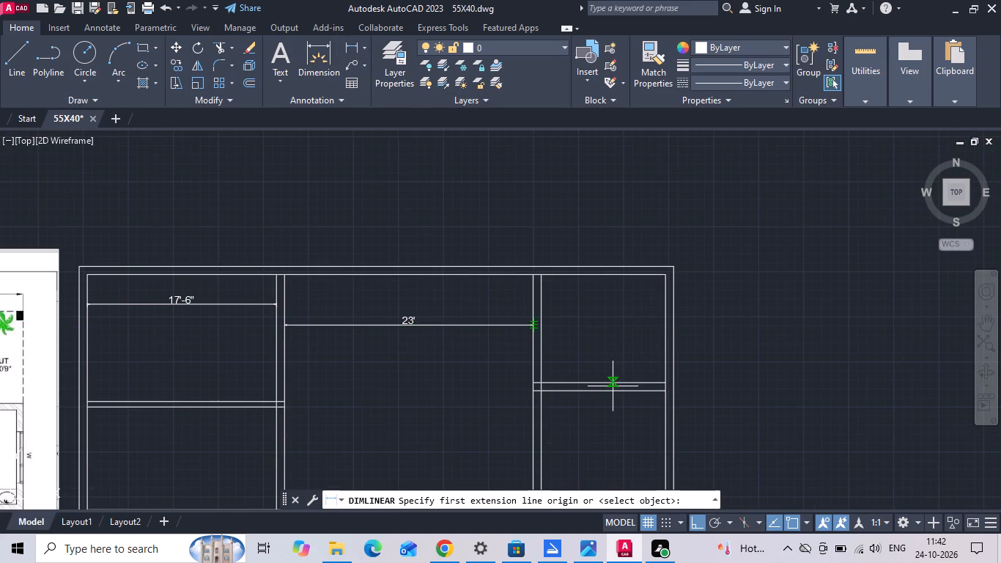
left_click(613, 386)
left_click(612, 266)
scroll(610, 320, "up", 2)
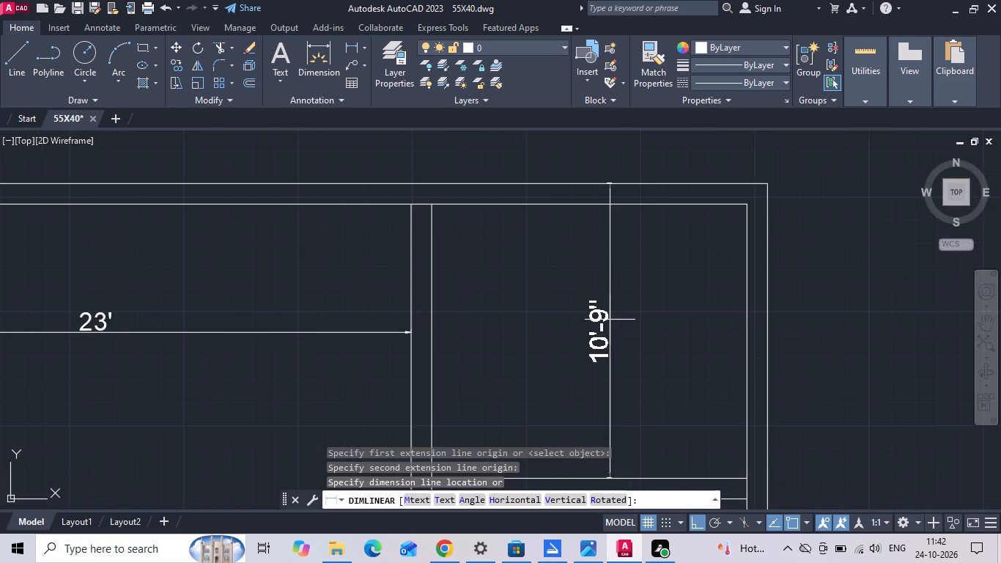
key("Escape")
Offset the inner face of the sitout side's exterior wall 7'6" inward for the sitout width.
scroll(616, 264, "down", 2)
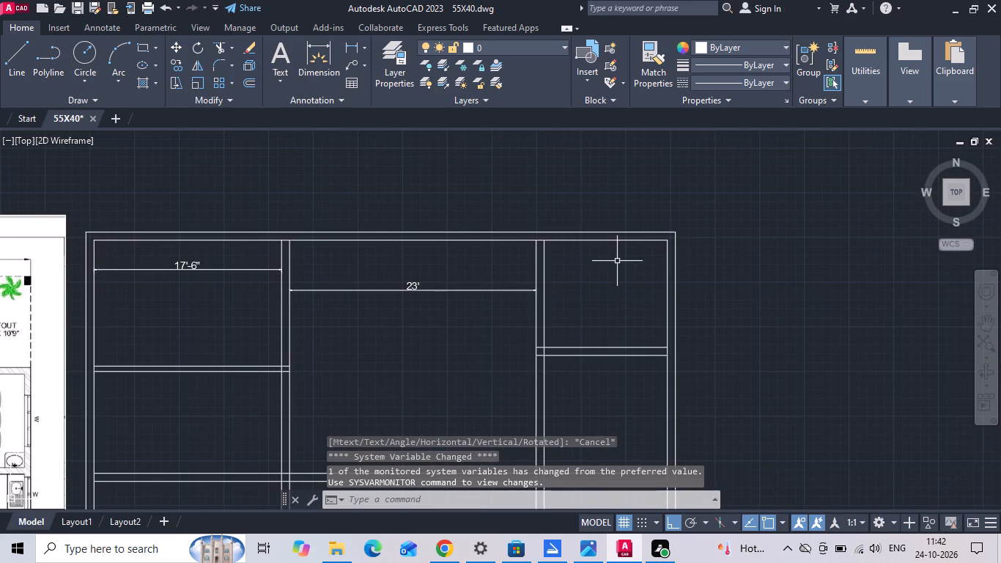
middle_click_drag(629, 274, 670, 260)
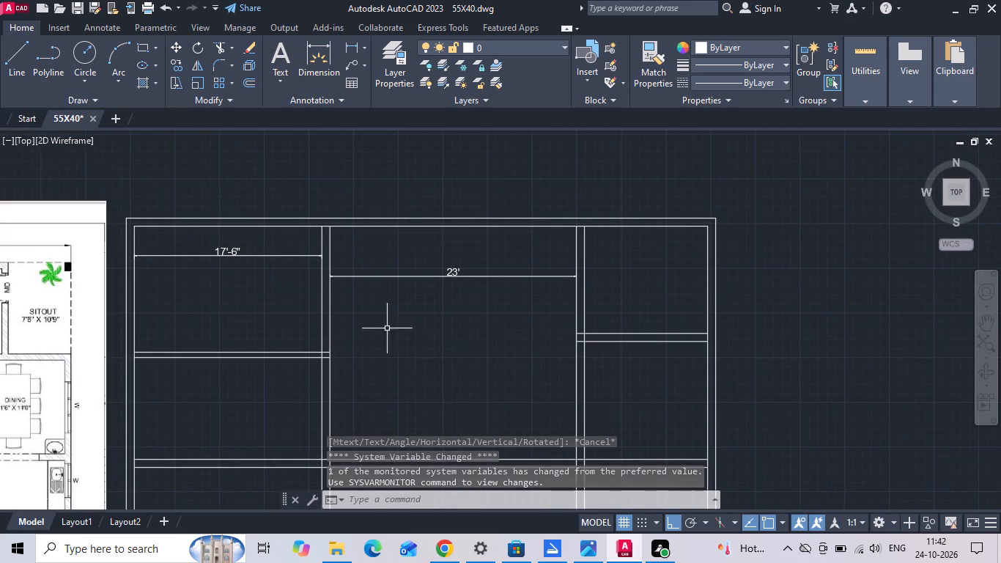
scroll(31, 329, "up", 2)
scroll(33, 328, "down", 2)
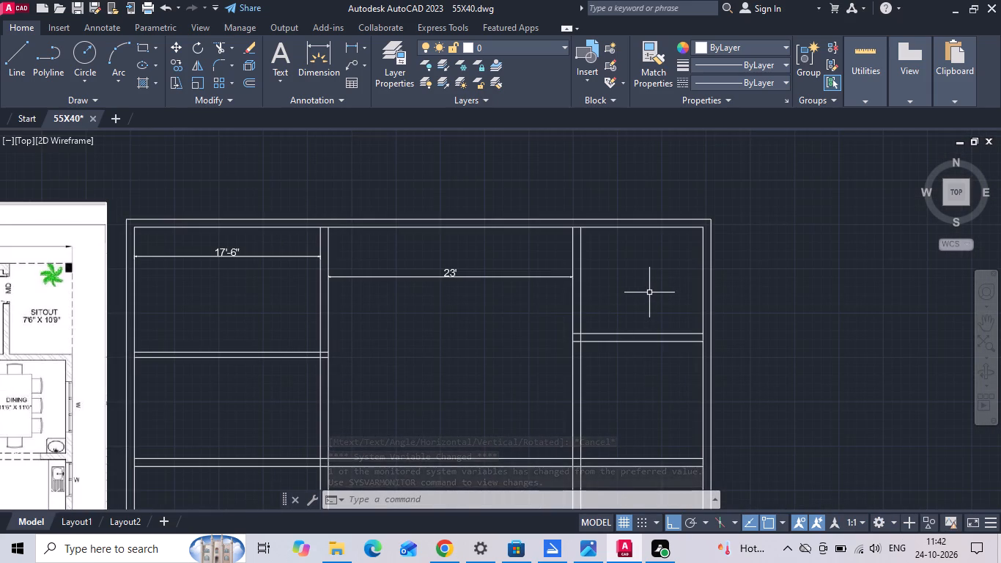
key("o")
key("Return")
type("7'6")
key("Return")
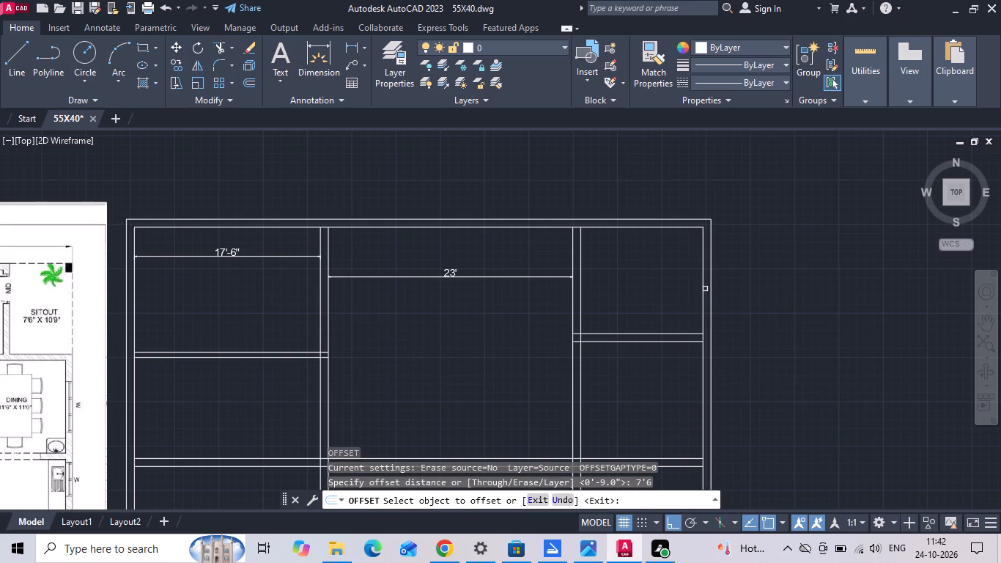
left_click(703, 285)
left_click(664, 303)
key("Escape")
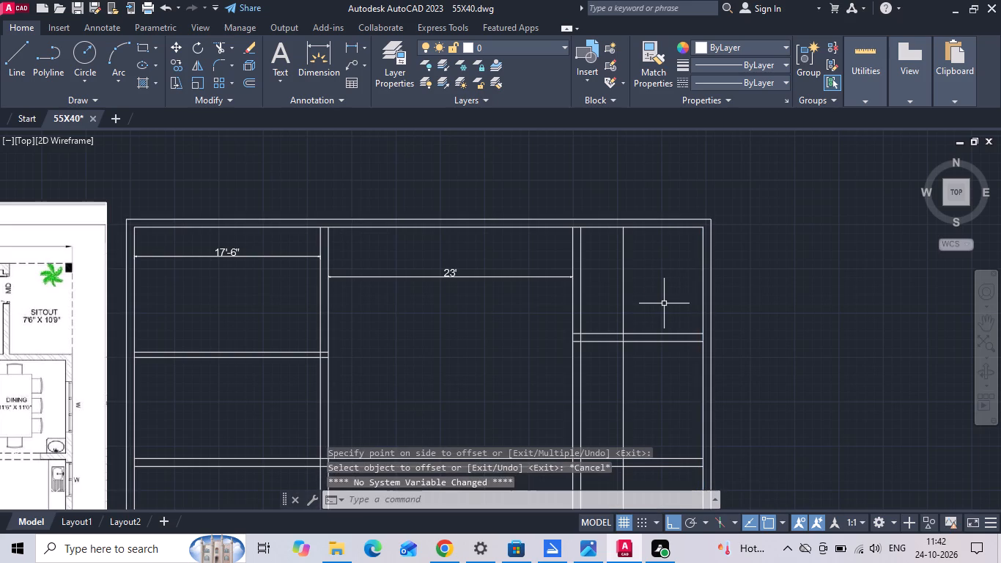
Offset the new sitout width line 9" toward the living room to form the wall's second face.
key("o")
key("Return")
key("9")
key("Return")
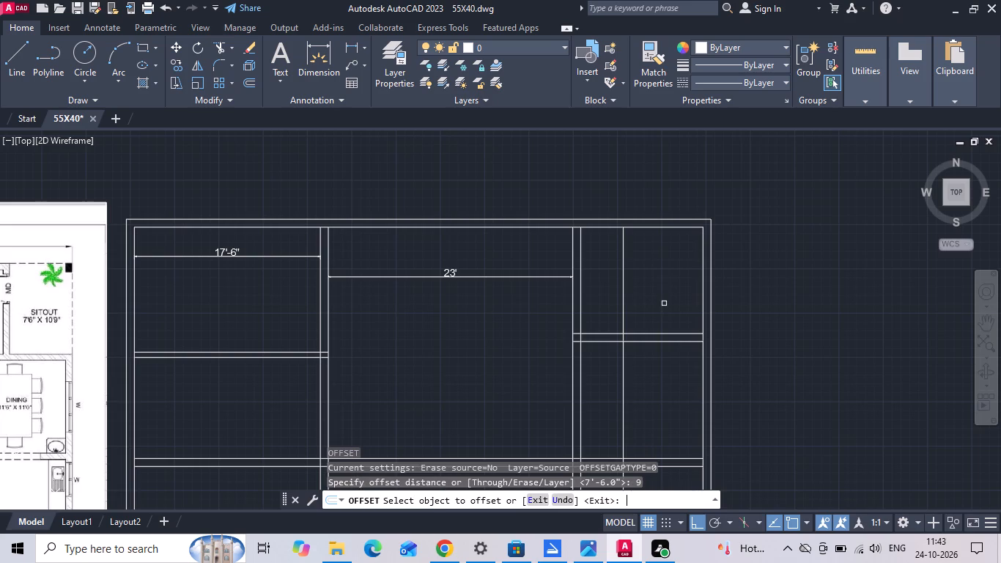
left_click(624, 302)
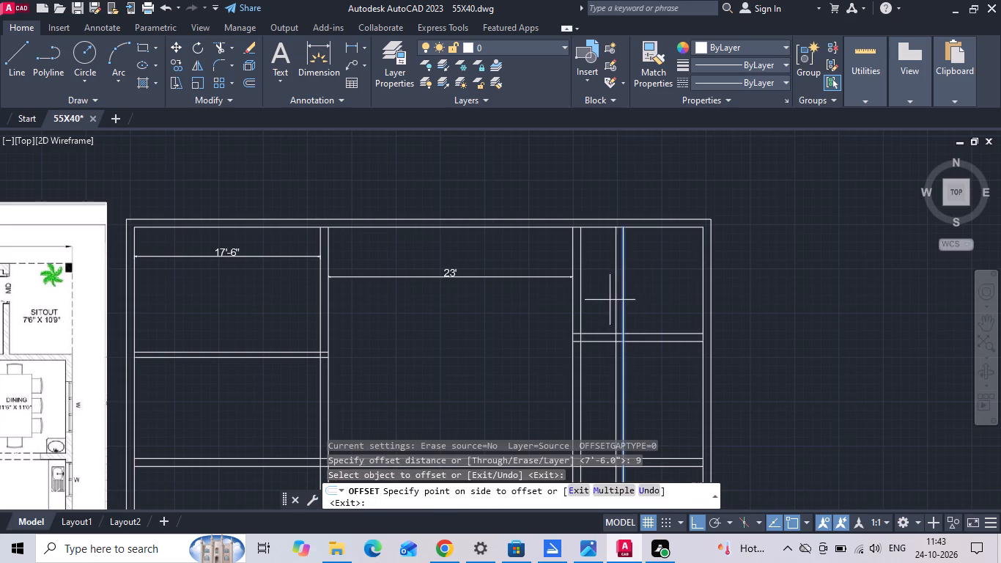
left_click(607, 298)
key("Escape")
Extend the sitout-side face of the new wall and the dining wall's upper face to the outermost exterior wall lines.
type("EX")
key("space")
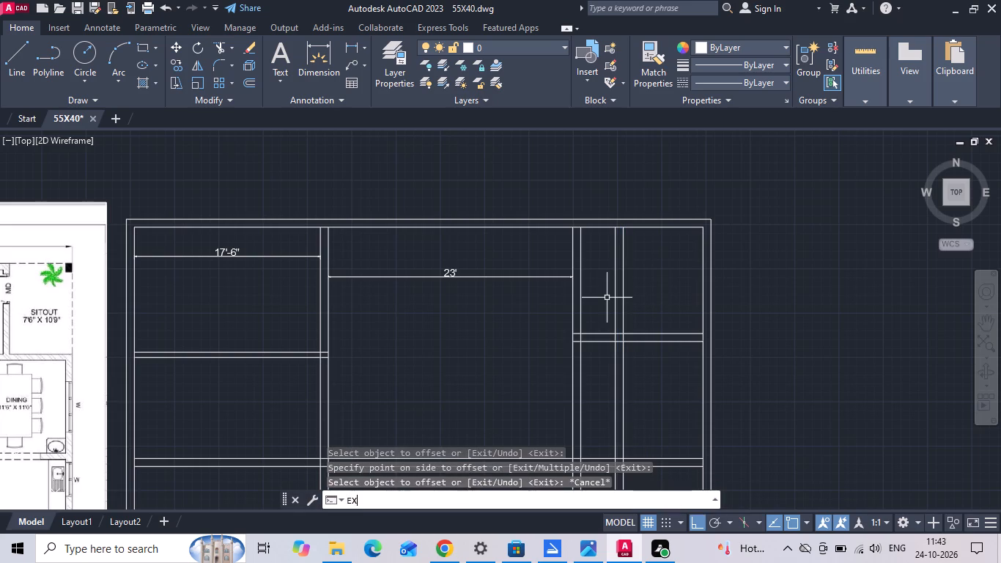
left_click(624, 241)
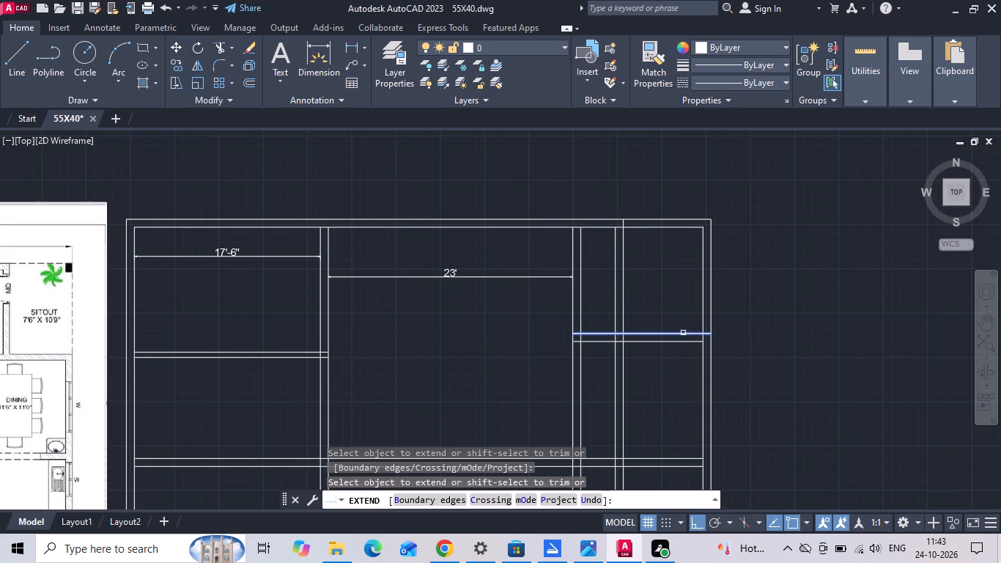
left_click(683, 333)
key("Escape")
Trim away the double exterior wall lines around the outer corner of the sitout.
key("t")
key("r")
key("space")
key("space")
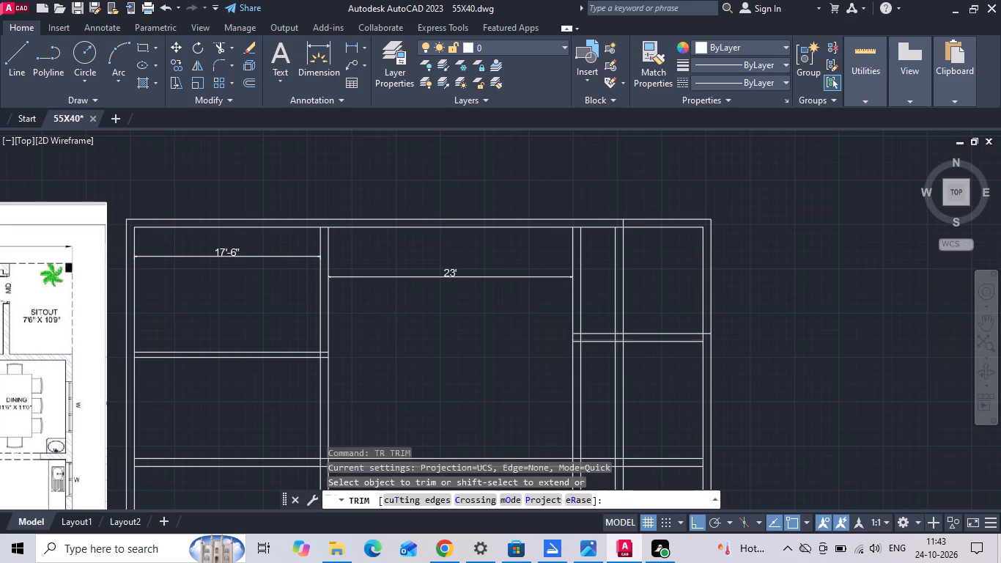
left_click_drag(670, 207, 751, 292)
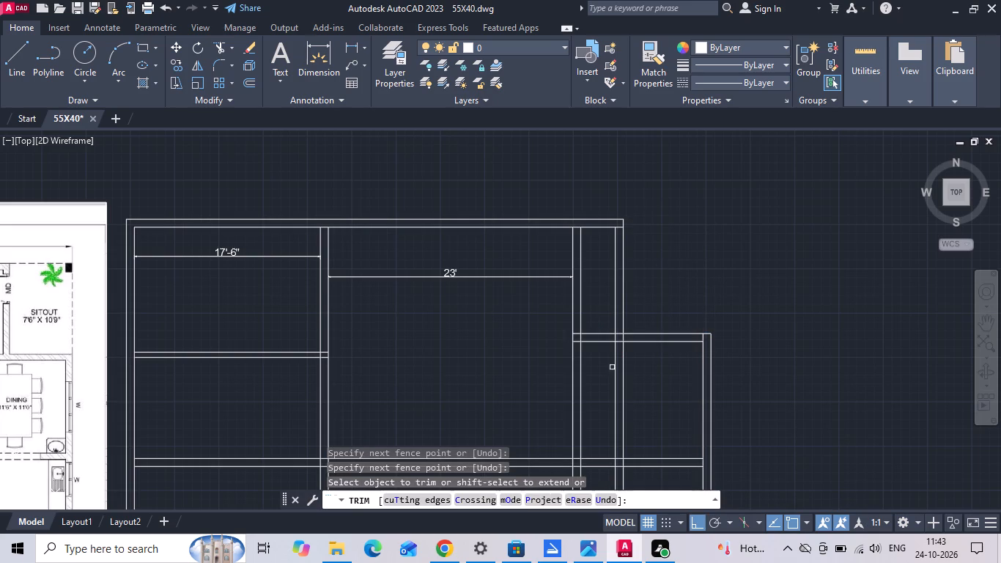
Trim the sitout wall lines inside the dining wall's thickness and the old living room partition lines above the dining wall.
scroll(614, 334, "up", 2)
left_click(643, 342)
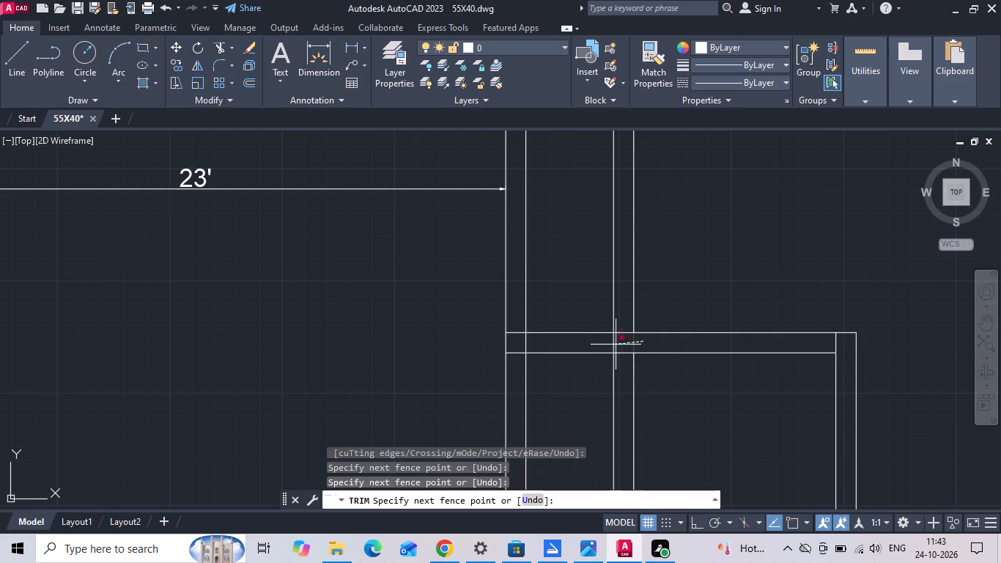
left_click(595, 345)
scroll(601, 321, "down", 1)
left_click_drag(592, 299, 559, 303)
left_click(464, 303)
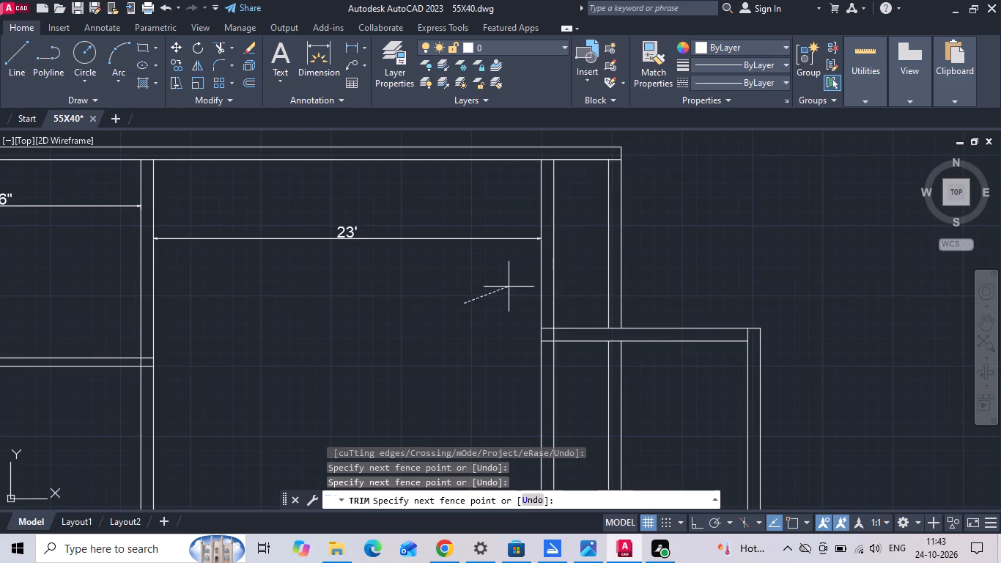
left_click(584, 271)
scroll(585, 270, "down", 2)
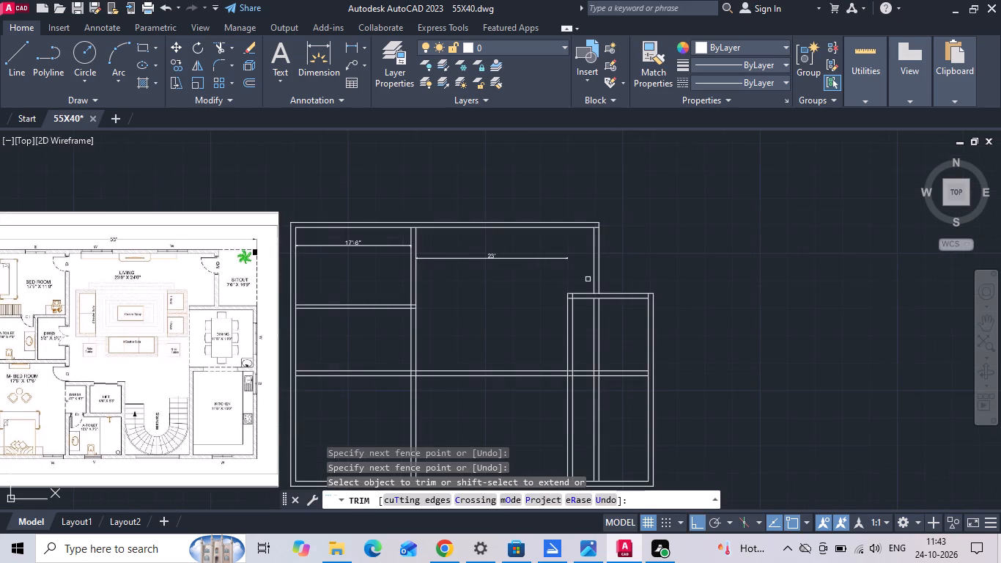
scroll(603, 317, "up", 2)
key("Escape")
Delete the two leftover vertical sitout wall lines running down through the dining room.
left_click_drag(607, 319, 596, 336)
left_click(564, 357)
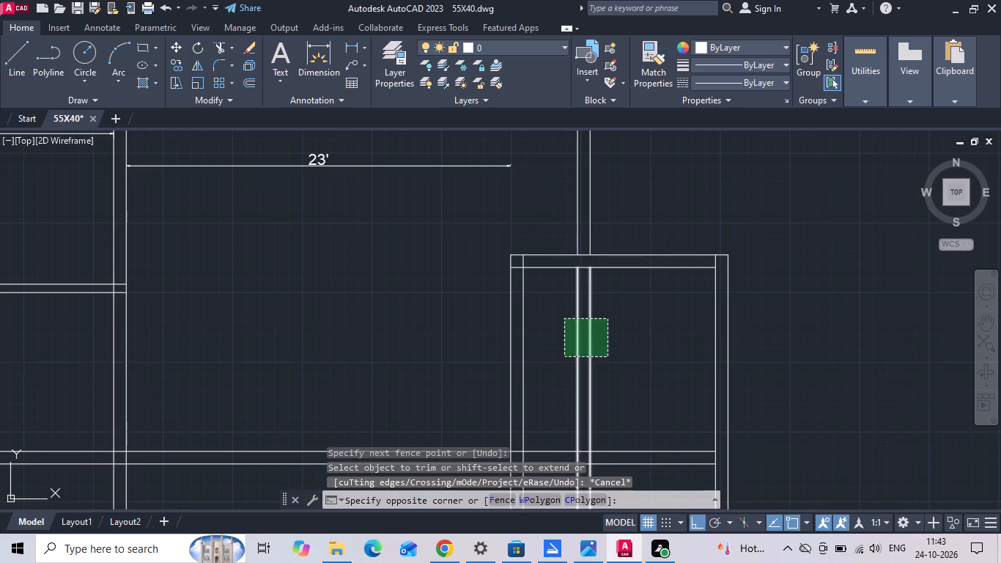
key("Delete")
Delete the 23' dimension in the living room.
middle_click_drag(558, 356, 554, 415)
scroll(546, 452, "down", 2)
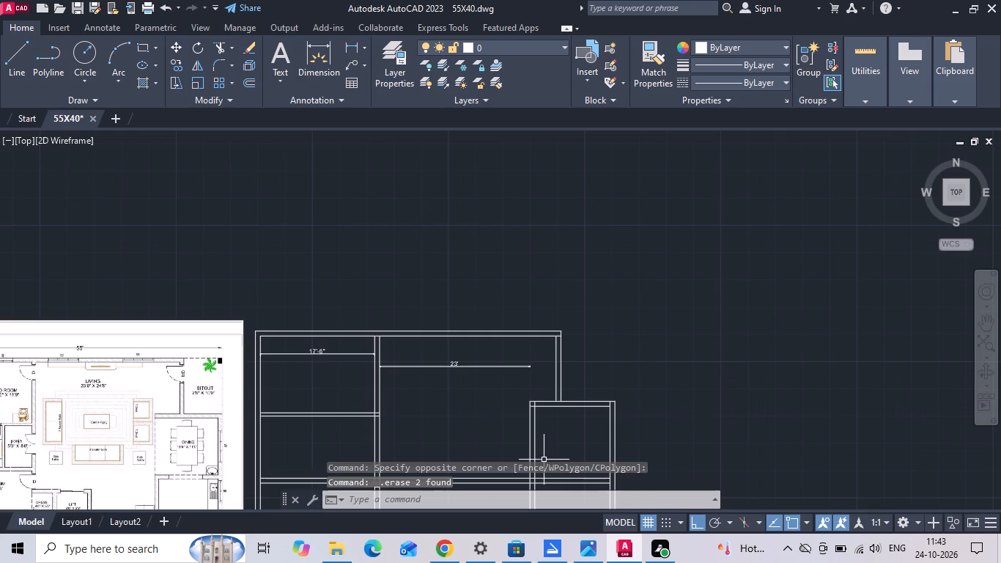
scroll(562, 363, "up", 1)
left_click(497, 378)
left_click(489, 359)
key("Delete")
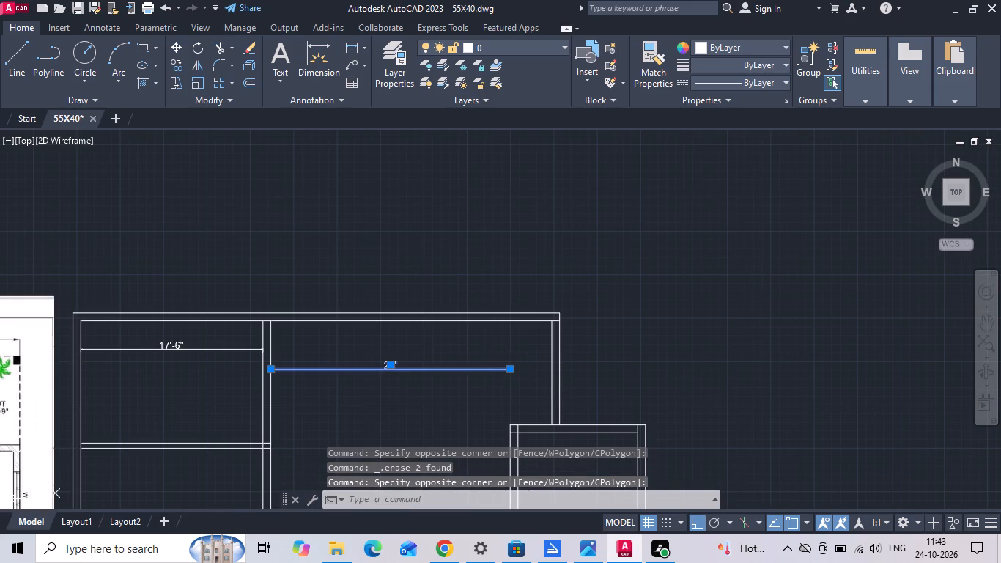
Draw the sitout's open boundary as two lines from the living room's outer top corner around to the dining wall's outer corner.
type("L")
key("space")
middle_click_drag(523, 391, 507, 298)
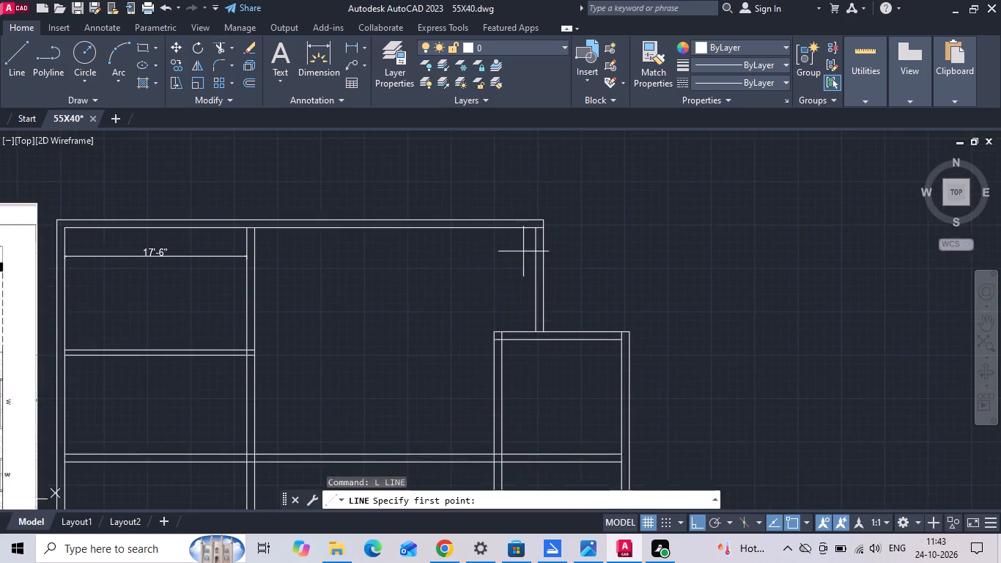
scroll(537, 228, "up", 2)
left_click_drag(552, 210, 572, 210)
scroll(705, 199, "down", 2)
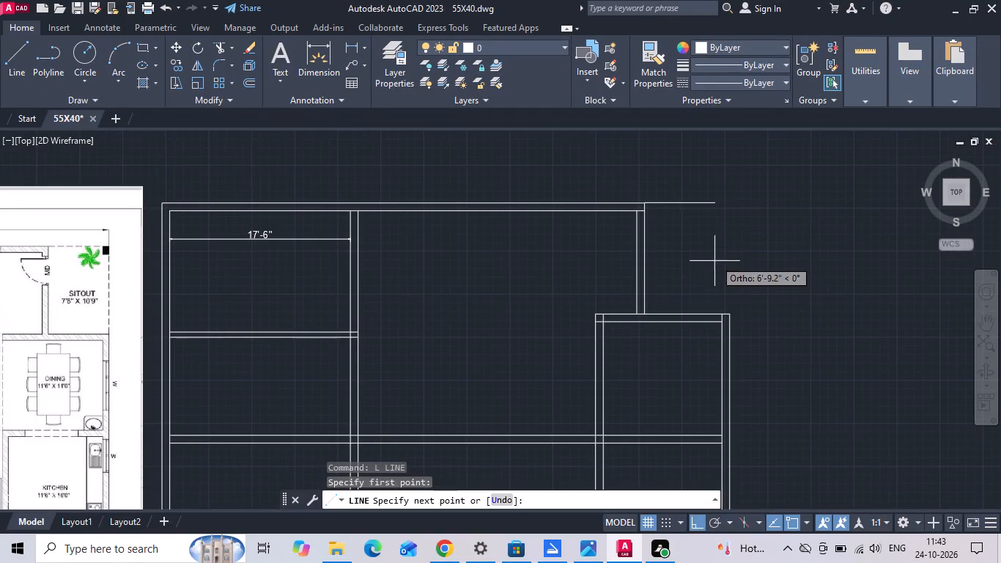
left_click(735, 226)
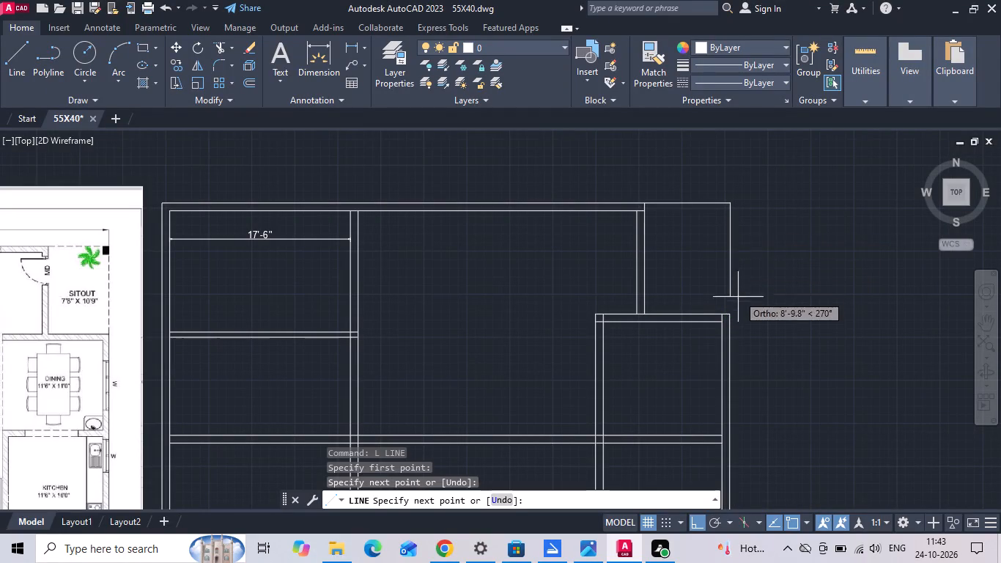
scroll(737, 309, "up", 2)
left_click(715, 317)
key("Escape")
Load the ACAD_ISO02W100 ISO dash linetype into the drawing.
scroll(631, 362, "down", 2)
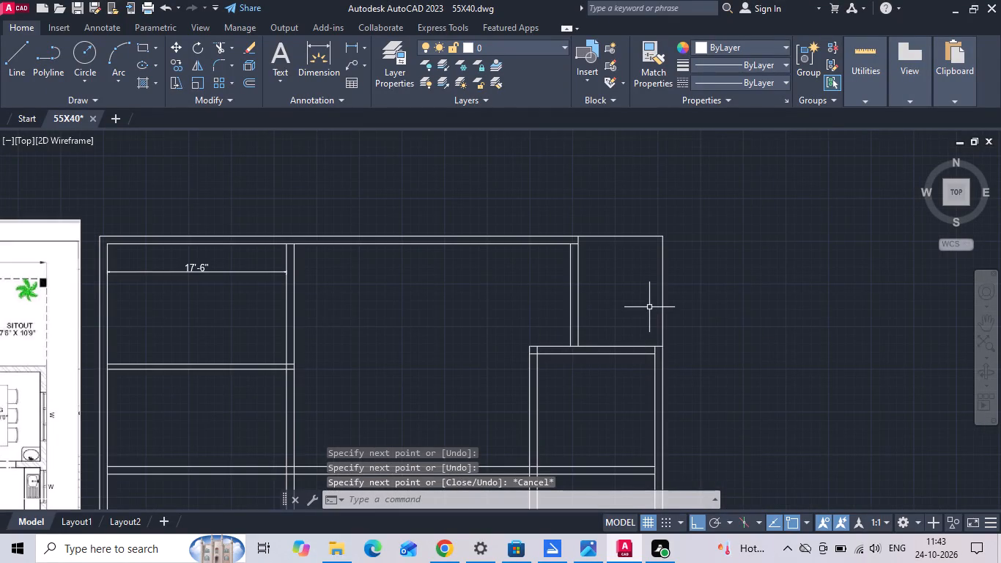
left_click(726, 84)
left_click(711, 150)
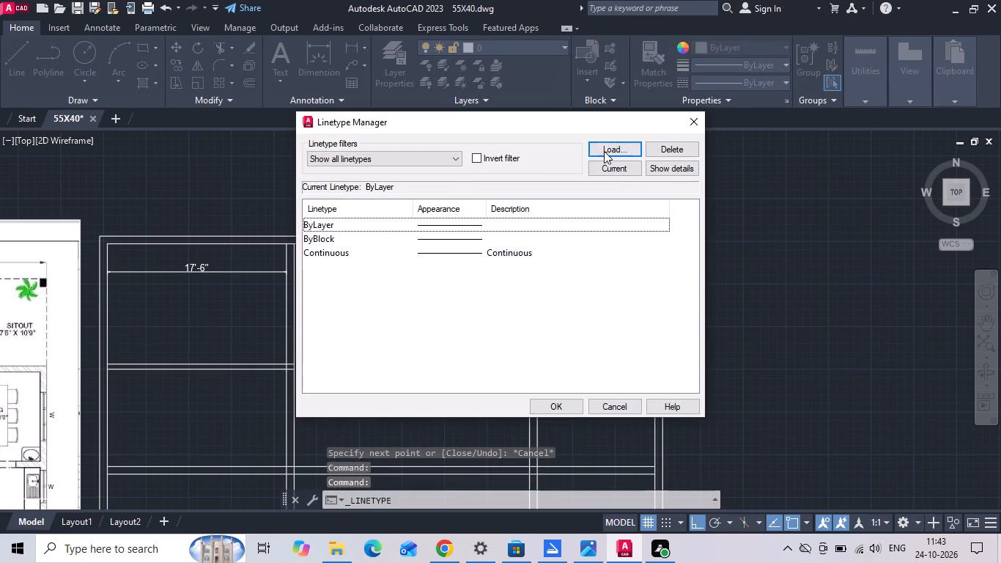
left_click(615, 149)
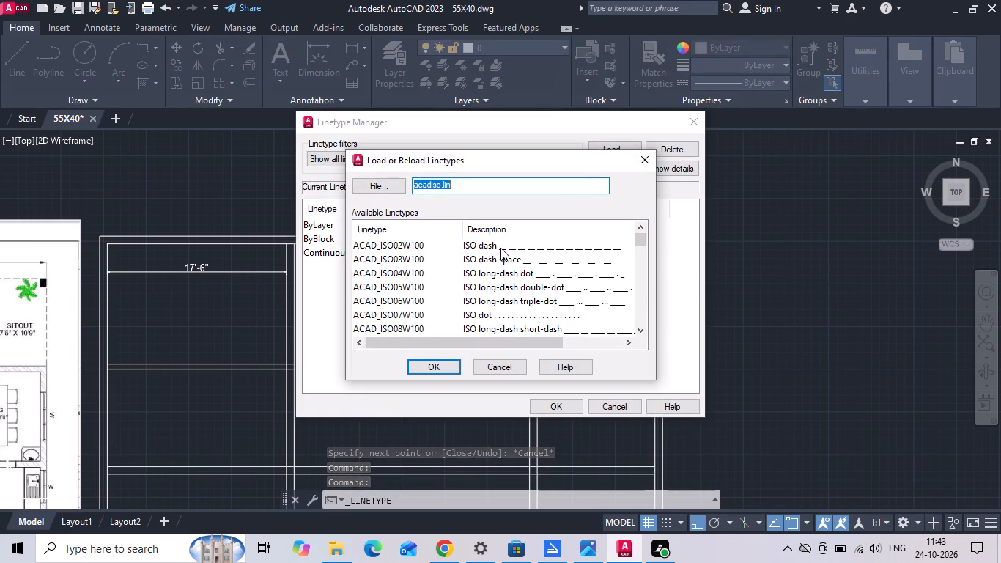
left_click(500, 248)
left_click(430, 372)
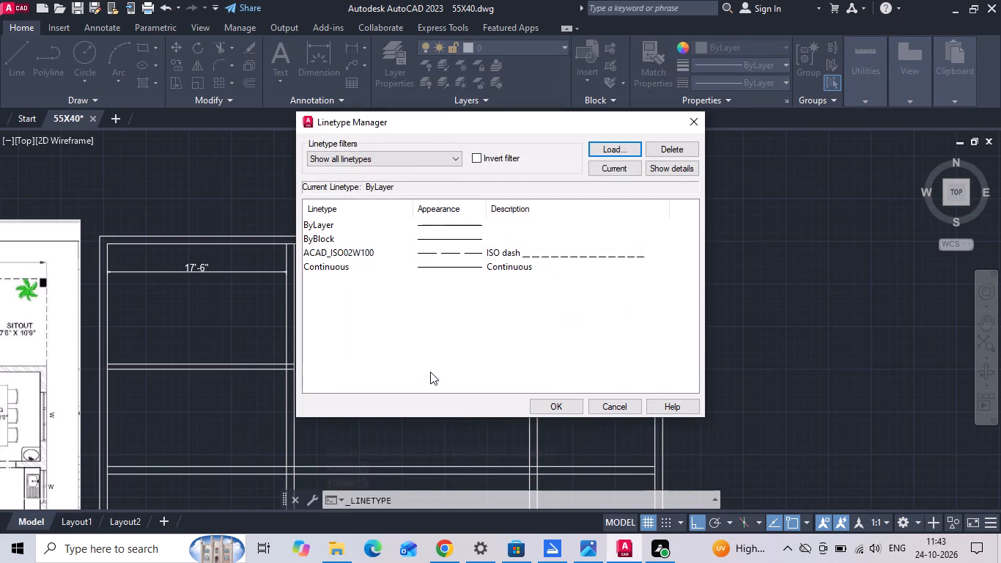
left_click(487, 257)
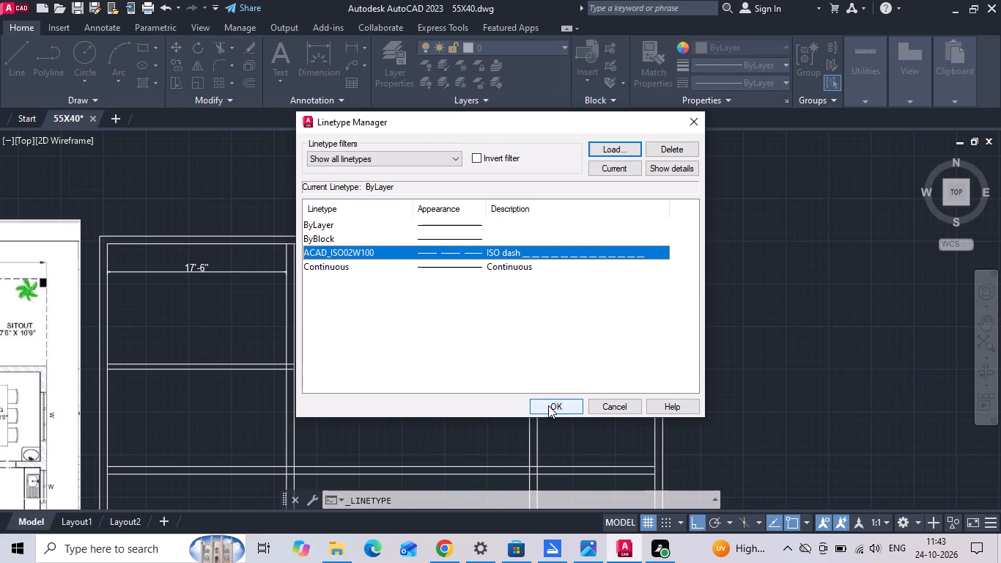
left_click(548, 405)
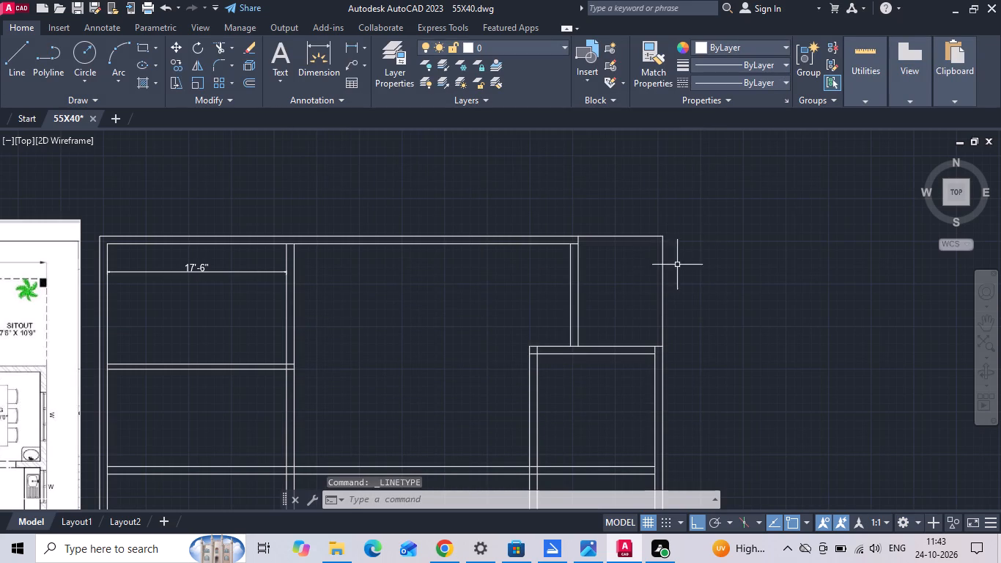
Apply the ACAD_ISO02W100 linetype to the two open boundary lines of the sitout.
left_click_drag(683, 278, 682, 268)
left_click(654, 224)
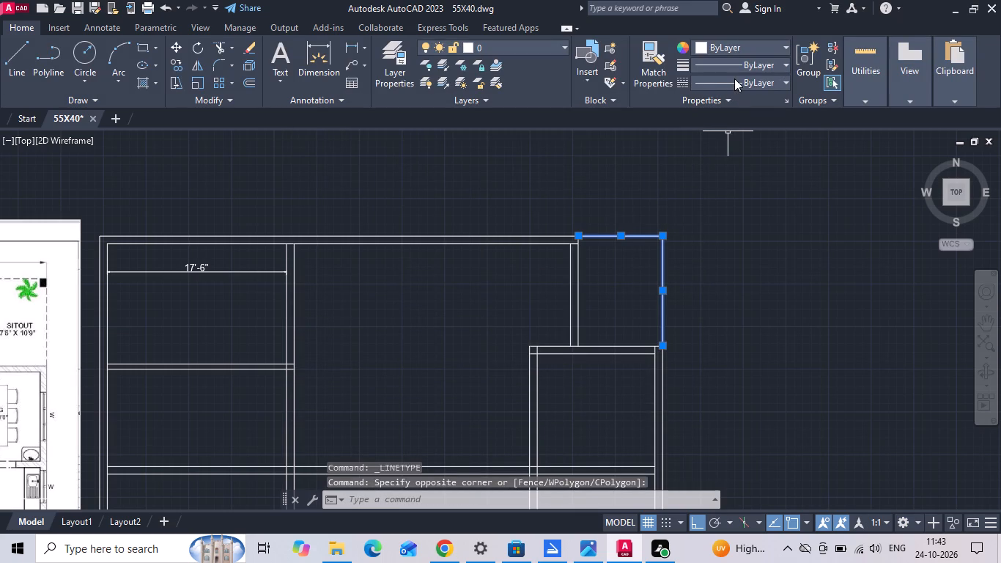
left_click(734, 78)
left_click(736, 133)
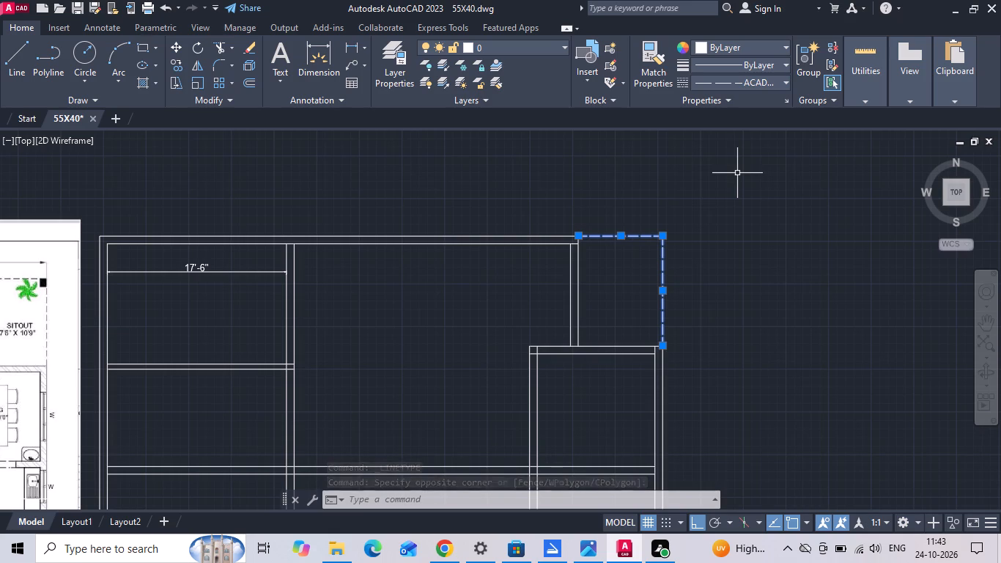
key("Escape")
middle_click_drag(623, 250, 662, 239)
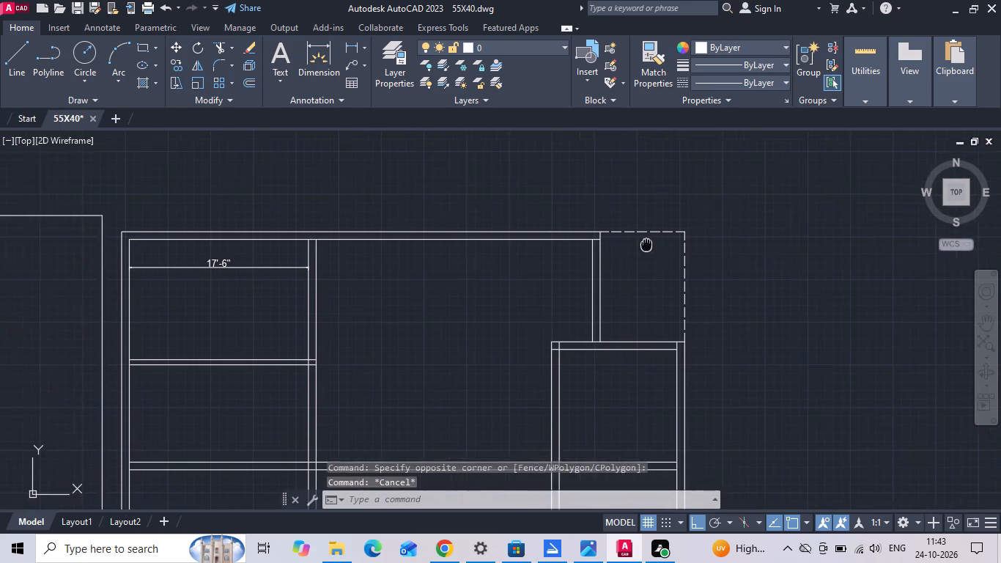
Trim the horizontal wall lines crossing the living area and the vertical wall lines along the dining area's open side.
middle_click_drag(662, 239, 695, 224)
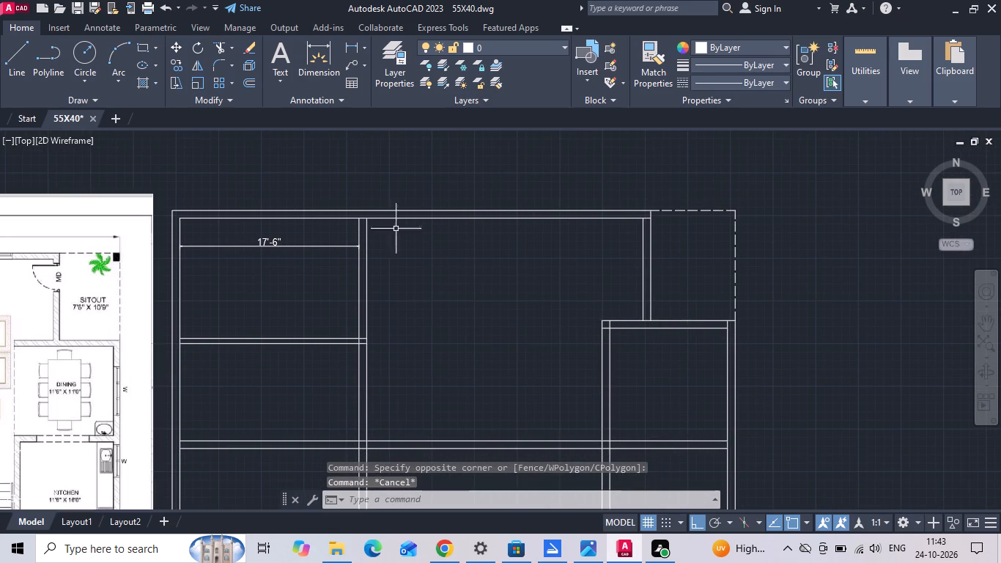
middle_click_drag(33, 308, 155, 265)
scroll(155, 265, "down", 1)
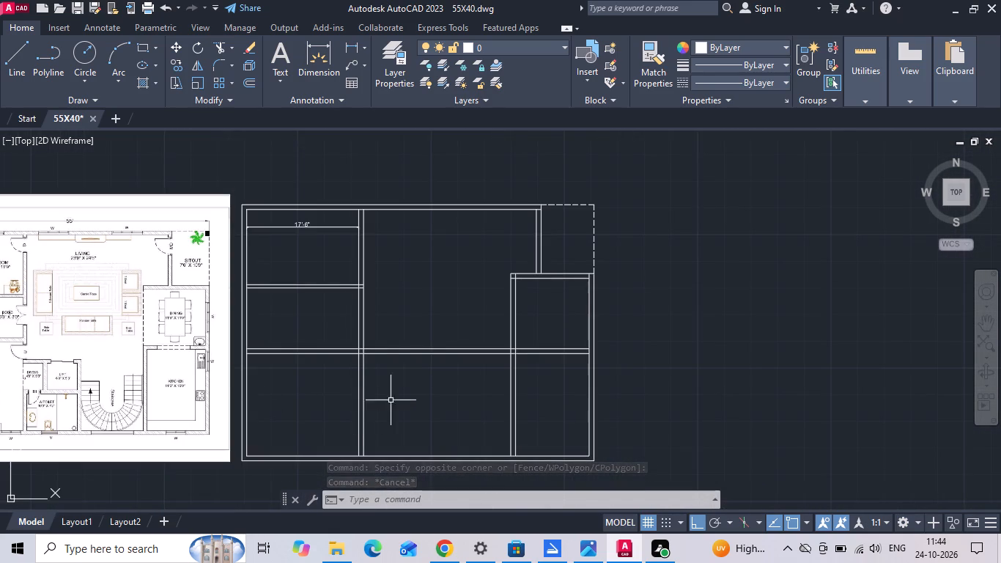
scroll(377, 364, "up", 1)
middle_click_drag(376, 359, 383, 347)
middle_click_drag(413, 333, 444, 327)
key("t")
type("R")
key("space")
key("space")
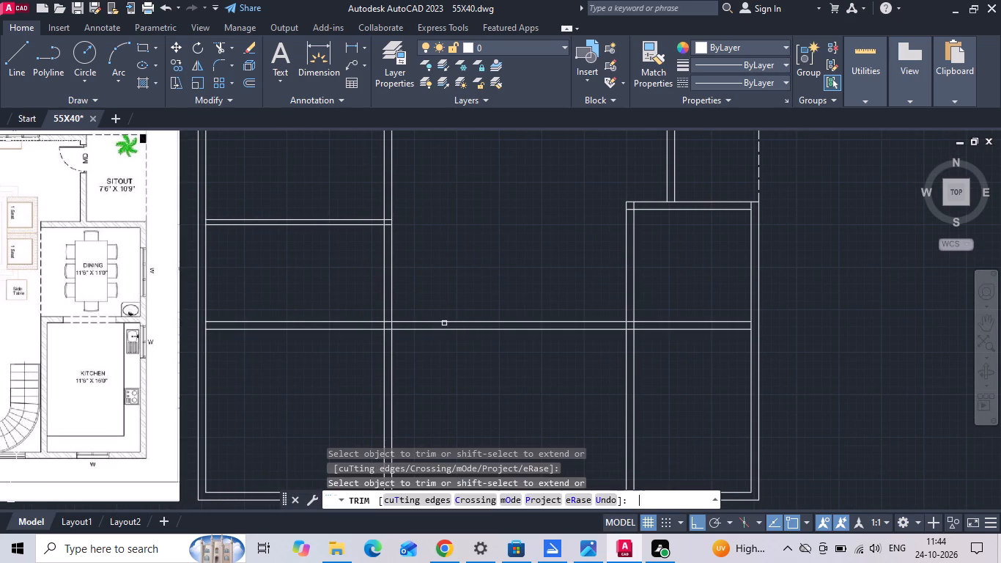
left_click_drag(558, 292, 569, 317)
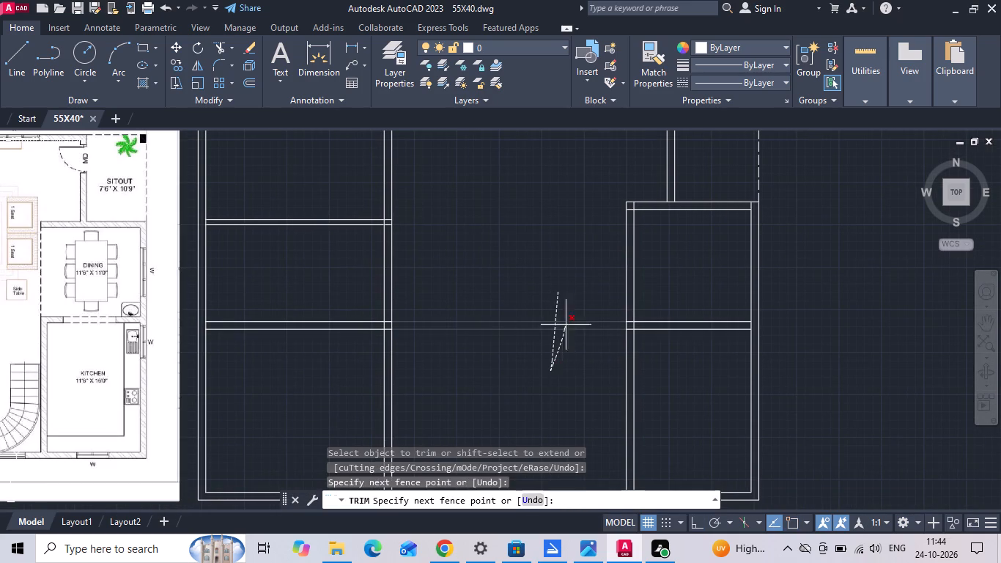
left_click_drag(569, 317, 649, 265)
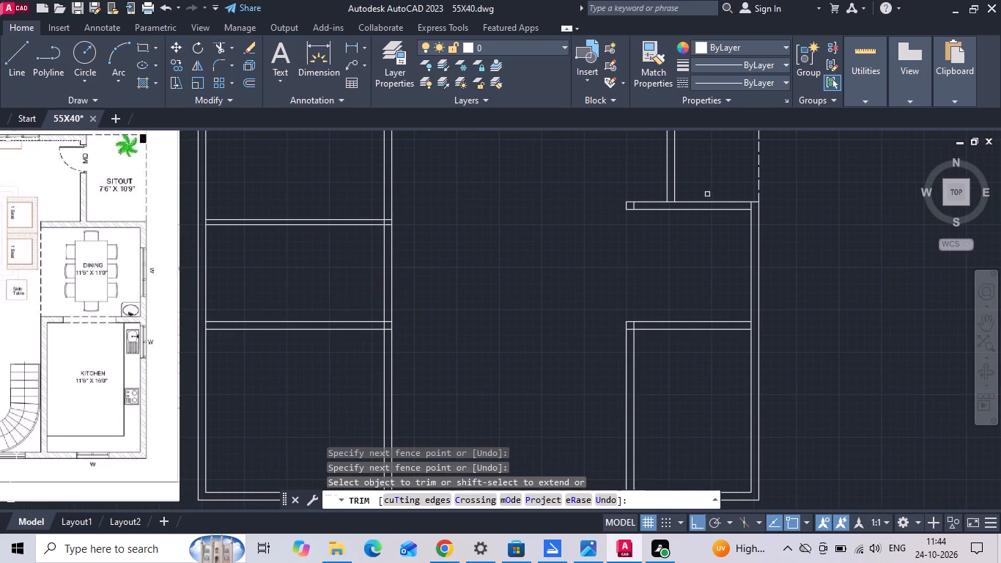
Trim the leftover line segments inside the dining area's upper wall, including its junction with the sitout wall.
scroll(728, 194, "up", 3)
left_click(793, 230)
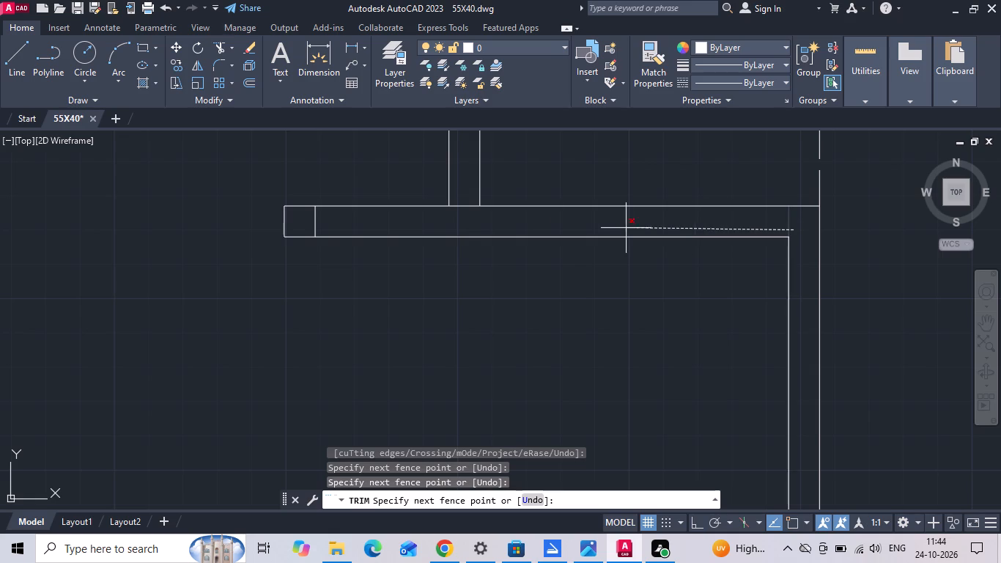
left_click(302, 227)
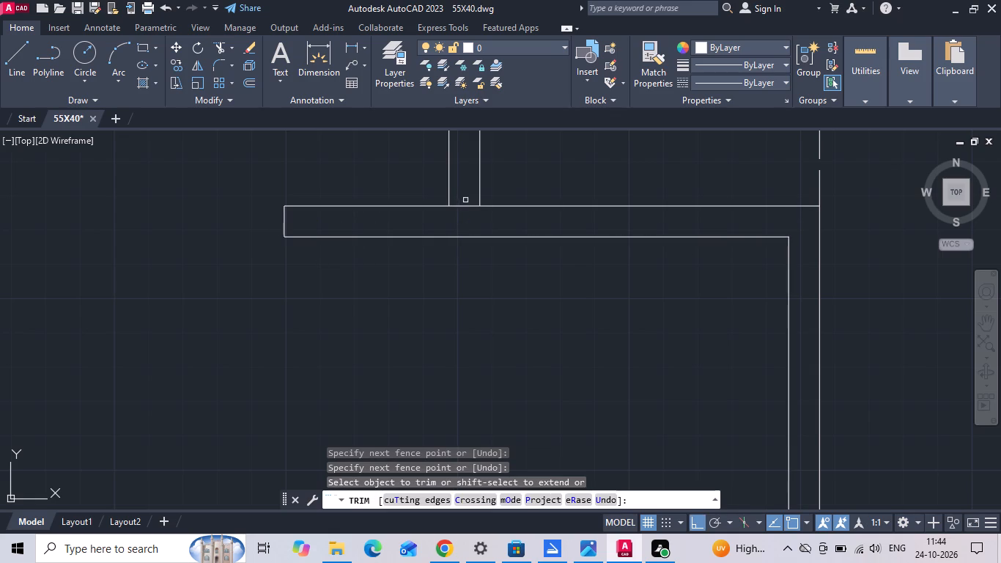
left_click(465, 200)
left_click(465, 215)
scroll(462, 201, "down", 2)
scroll(440, 258, "down", 1)
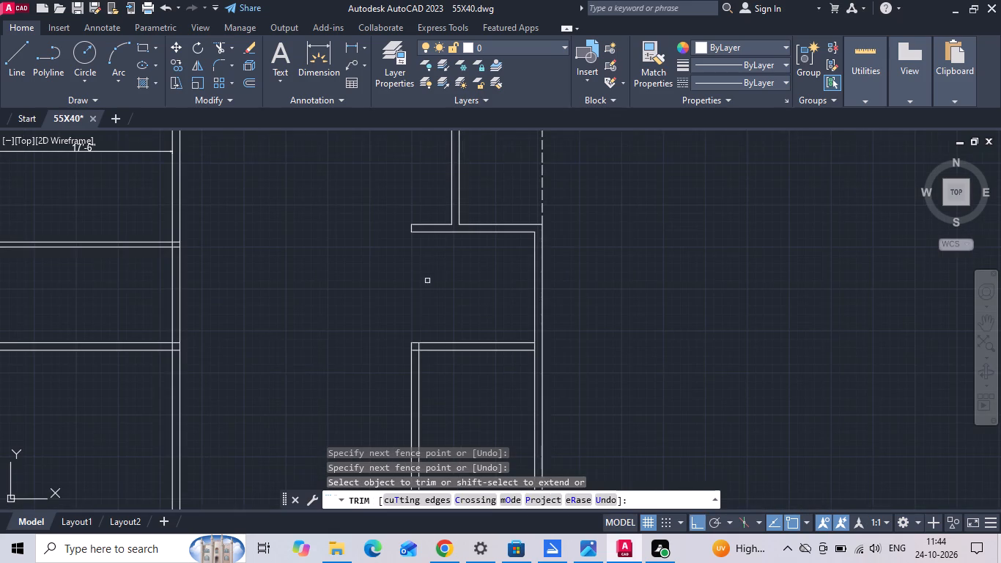
Trim the leftover segments inside the wall between dining and kitchen so its corner and outer wall junctions are open.
middle_click_drag(425, 283, 578, 276)
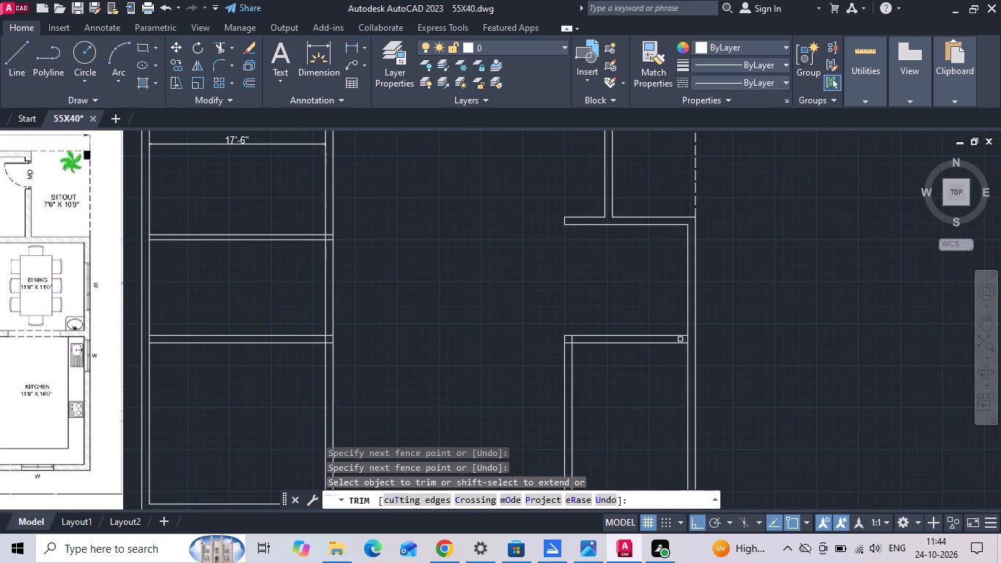
scroll(682, 340, "up", 3)
left_click(701, 339)
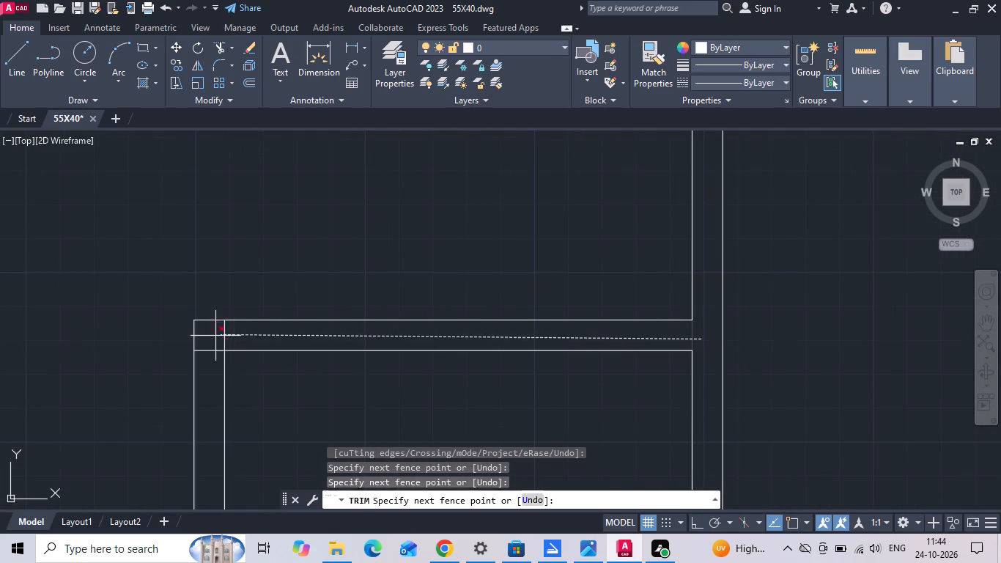
left_click(207, 336)
left_click_drag(210, 346, 211, 363)
scroll(404, 249, "down", 3)
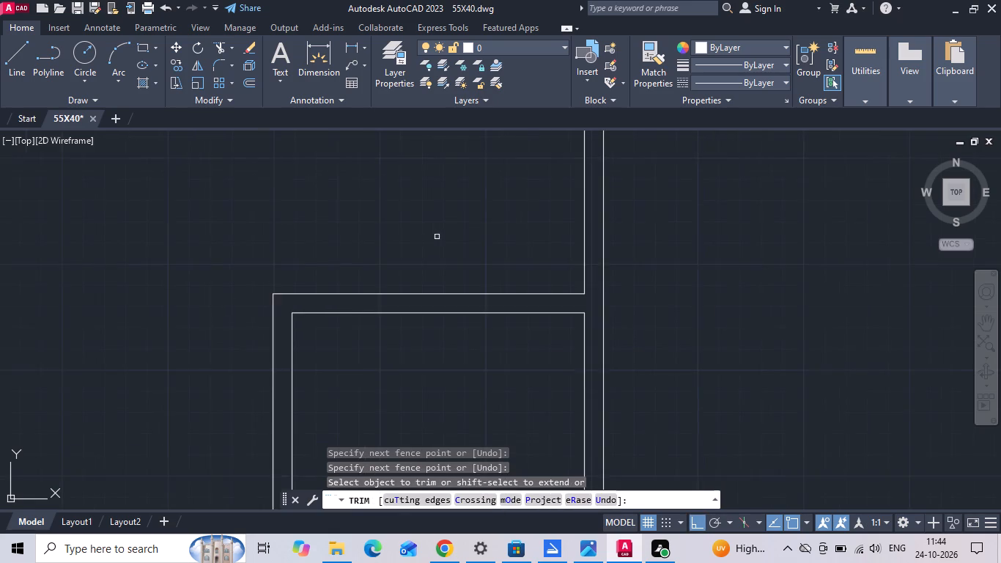
scroll(437, 237, "down", 1)
Trim the segment closing off the kitchen's side wall at its junction with the lower outer wall.
middle_click_drag(425, 312, 620, 306)
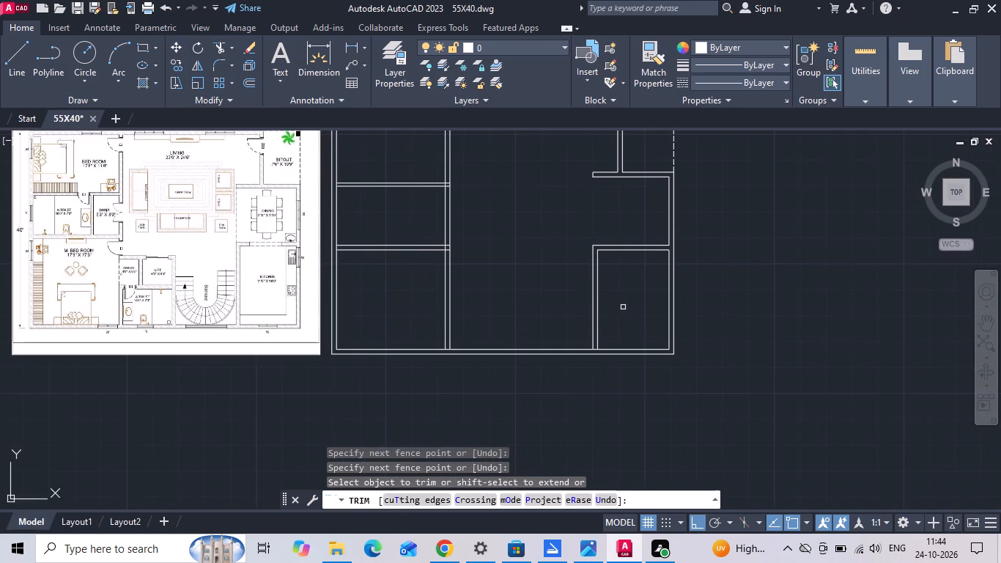
scroll(633, 345, "up", 2)
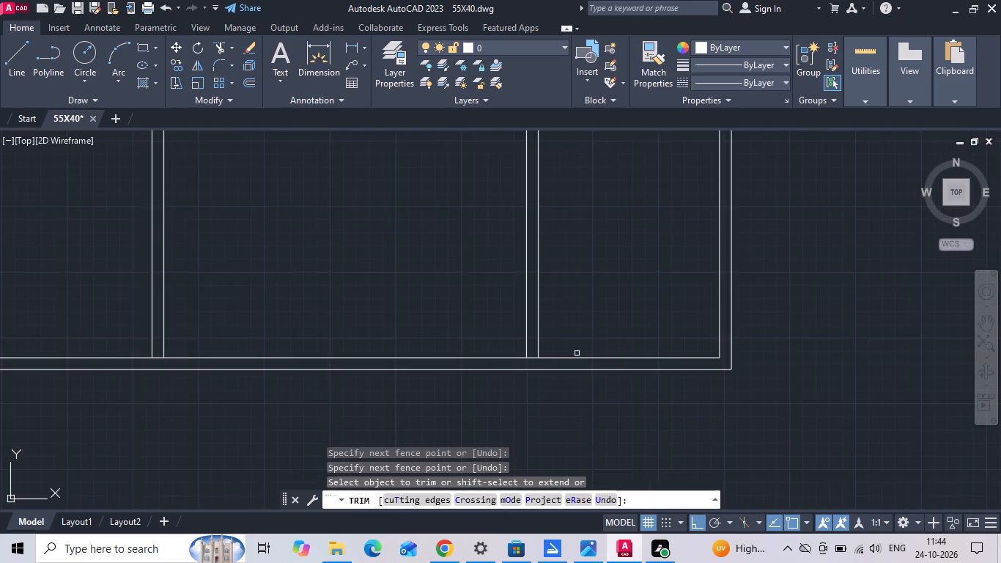
scroll(577, 353, "up", 1)
left_click(500, 362)
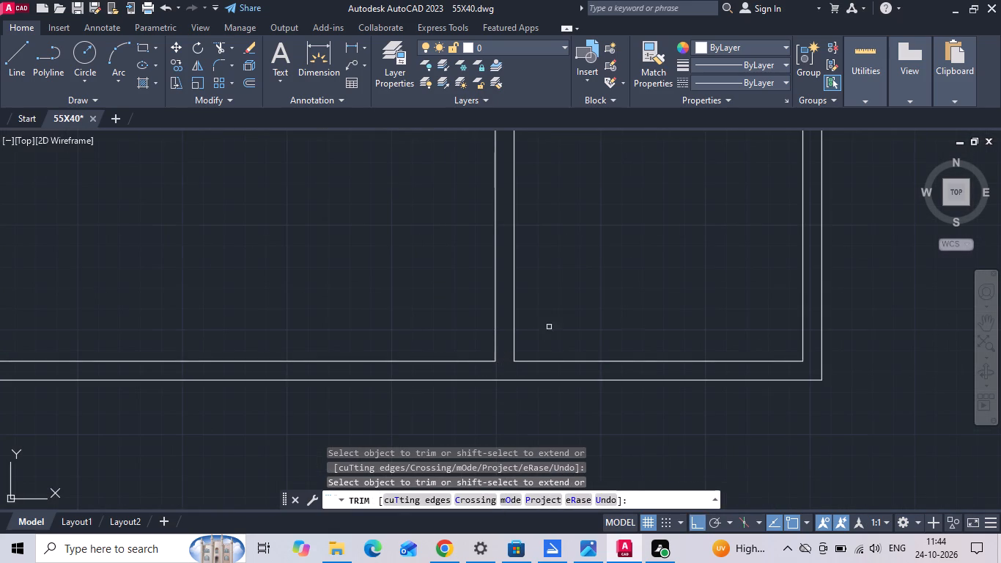
Trim the overlapping lines where the wall below the upper bedroom meets the vertical wall beside the living area.
scroll(596, 316, "down", 5)
scroll(416, 351, "up", 2)
middle_click_drag(488, 344, 447, 384)
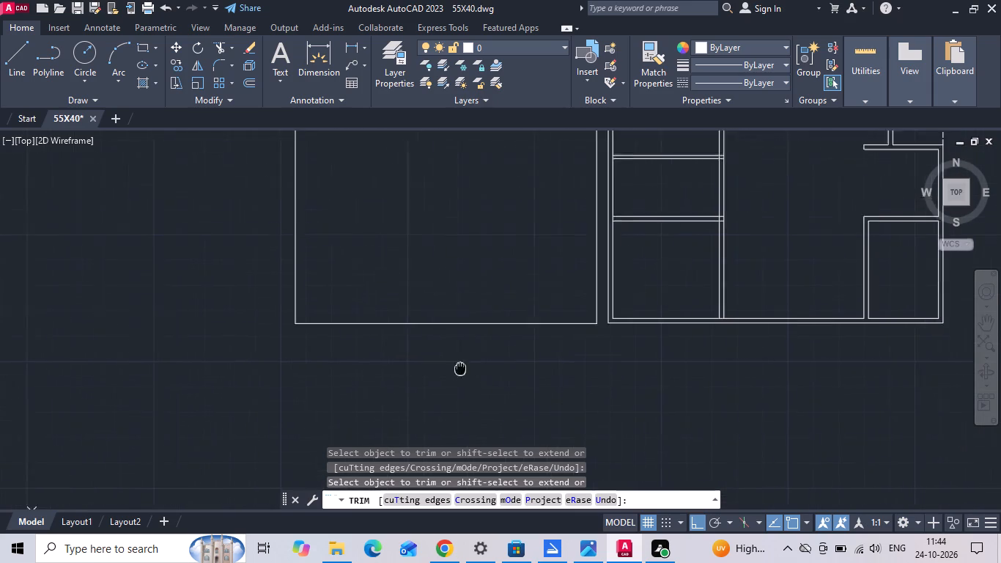
middle_click_drag(447, 384, 380, 430)
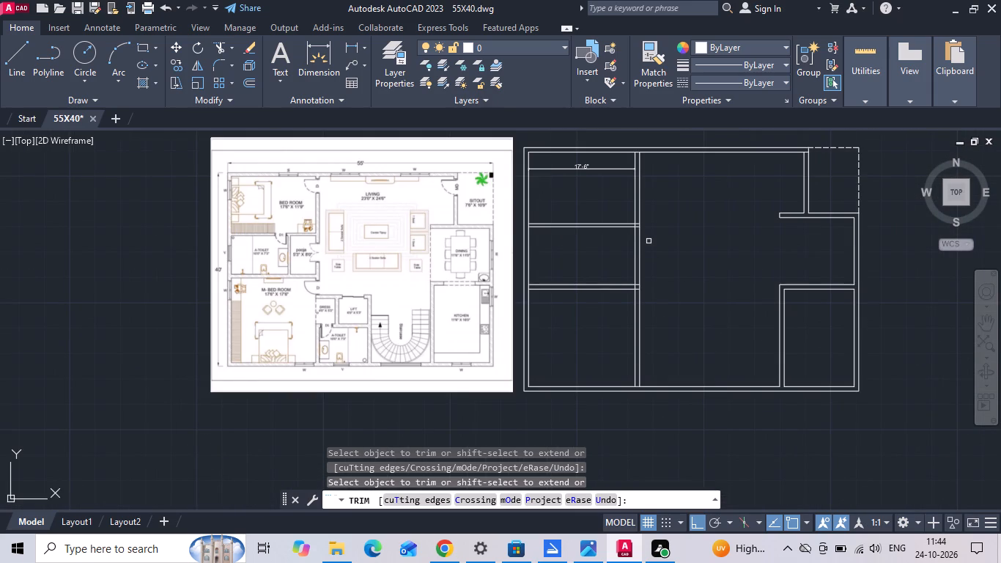
scroll(639, 227, "up", 5)
left_click_drag(623, 202, 622, 290)
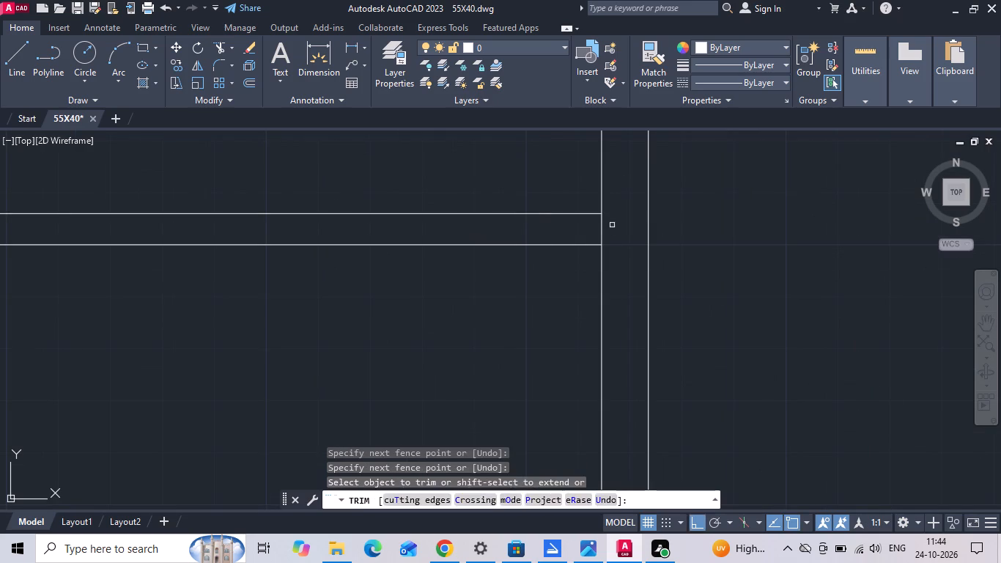
left_click_drag(611, 225, 600, 226)
left_click(588, 225)
scroll(660, 223, "down", 4)
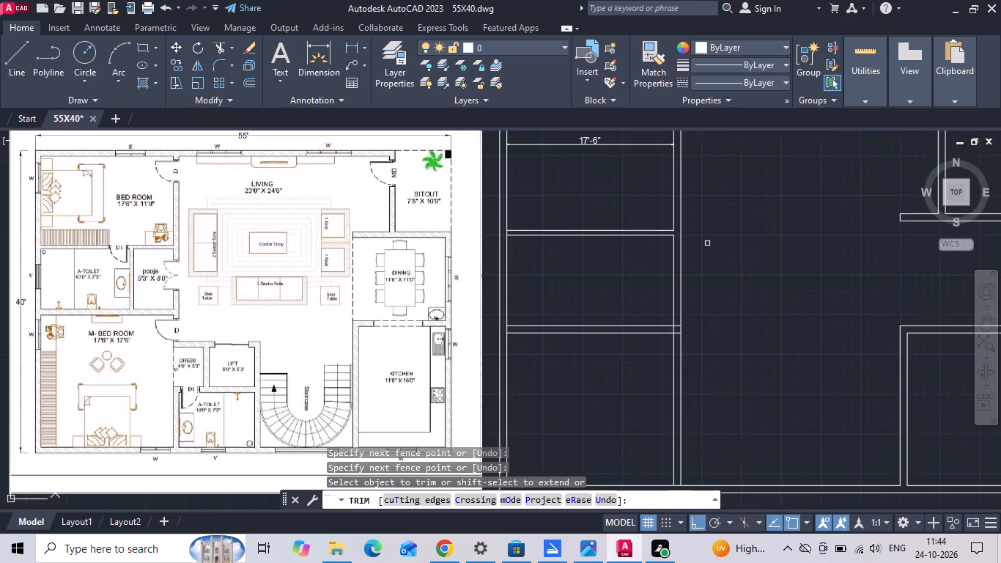
key("Escape")
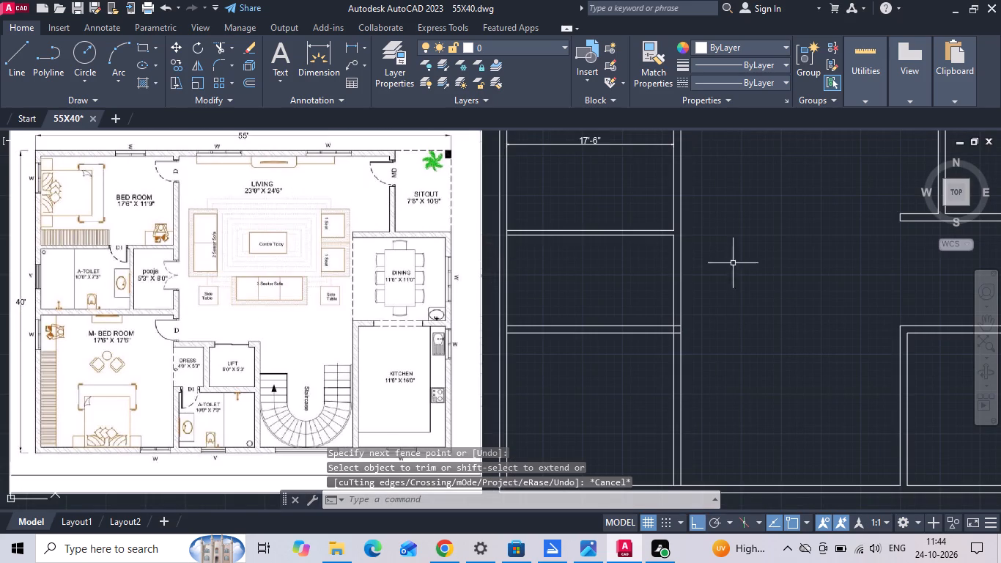
Draw a vertical line across the dining area's open side, from its upper wall end to the kitchen wall corner.
middle_click_drag(744, 262, 372, 308)
type("L")
key("space")
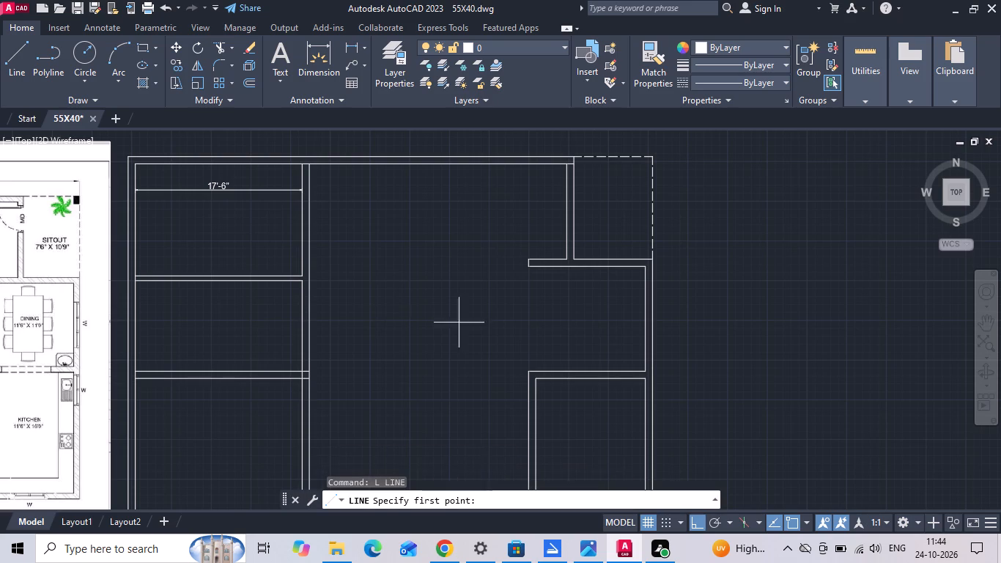
scroll(557, 290, "up", 1)
left_click(509, 254)
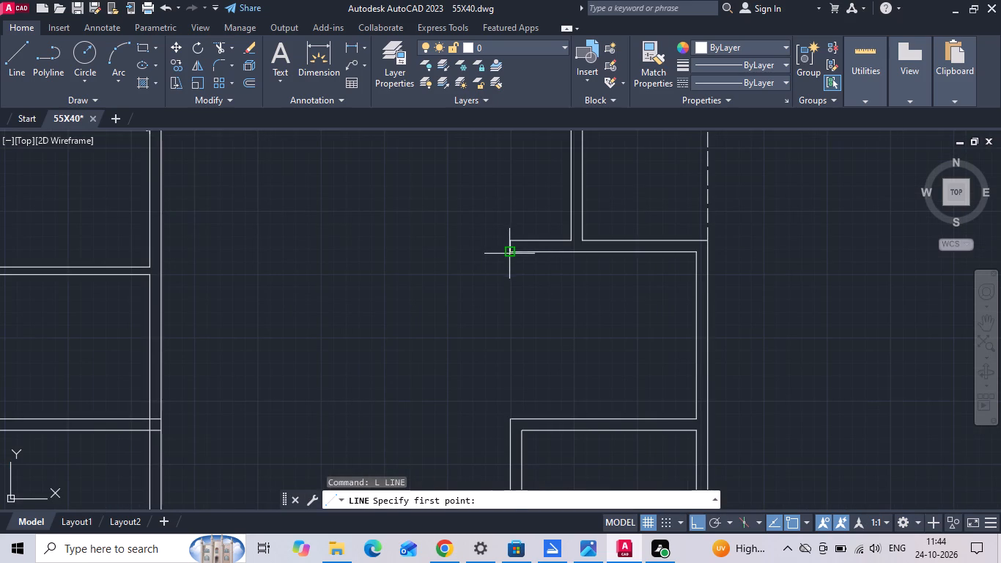
left_click(511, 422)
key("Escape")
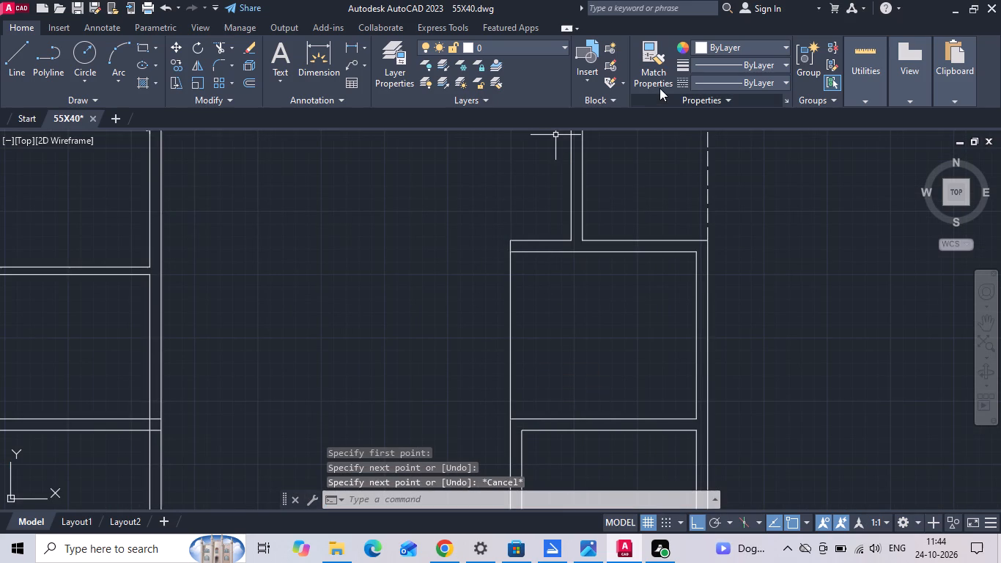
Match the properties of the sitout's dashed boundary line onto the dining area's new opening line.
left_click(660, 88)
left_click(709, 171)
left_click_drag(613, 282, 494, 322)
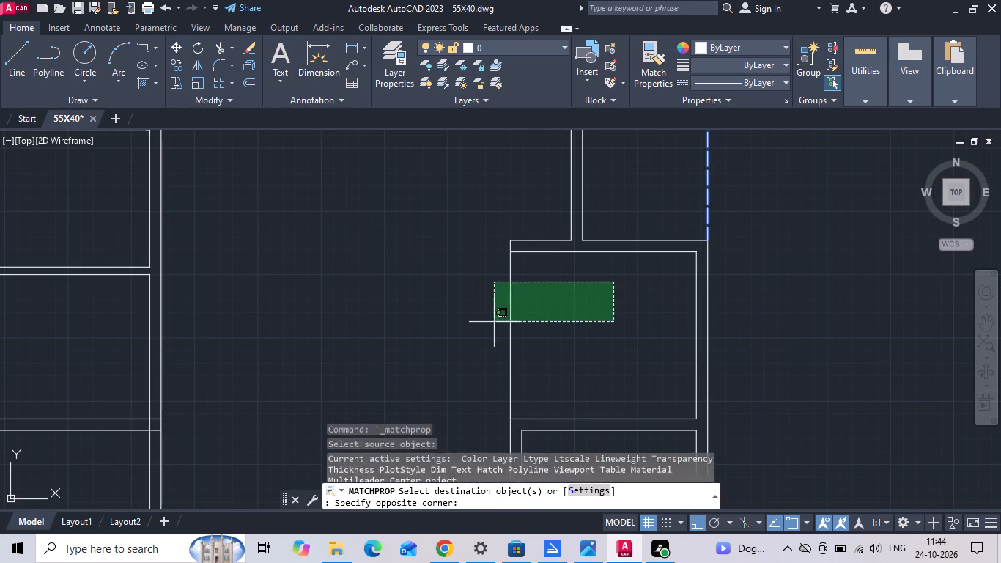
left_click(494, 322)
key("Escape")
Check the master bedroom's interior width with a linear dimension, without placing it.
scroll(639, 287, "down", 2)
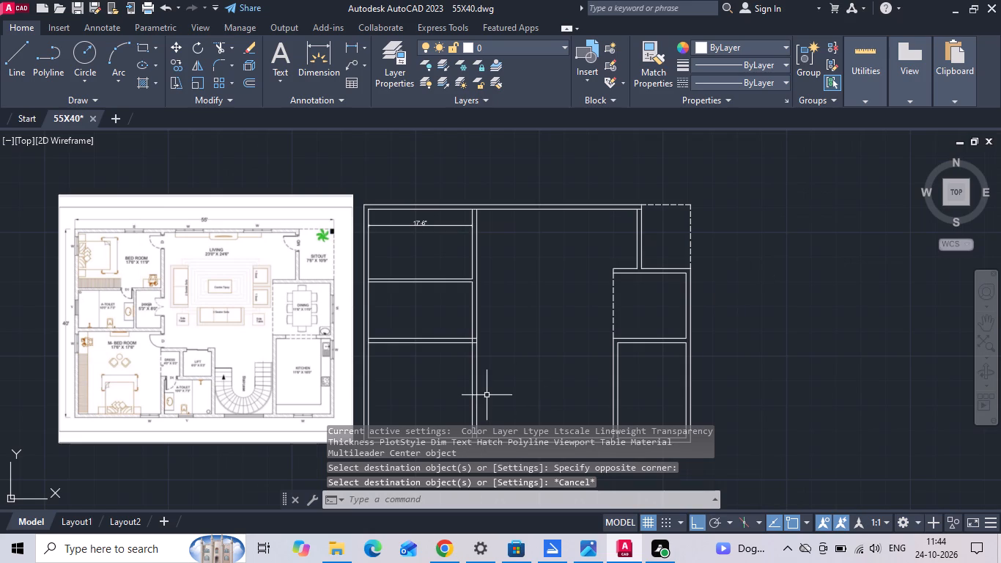
middle_click_drag(483, 396, 515, 347)
scroll(556, 352, "up", 1)
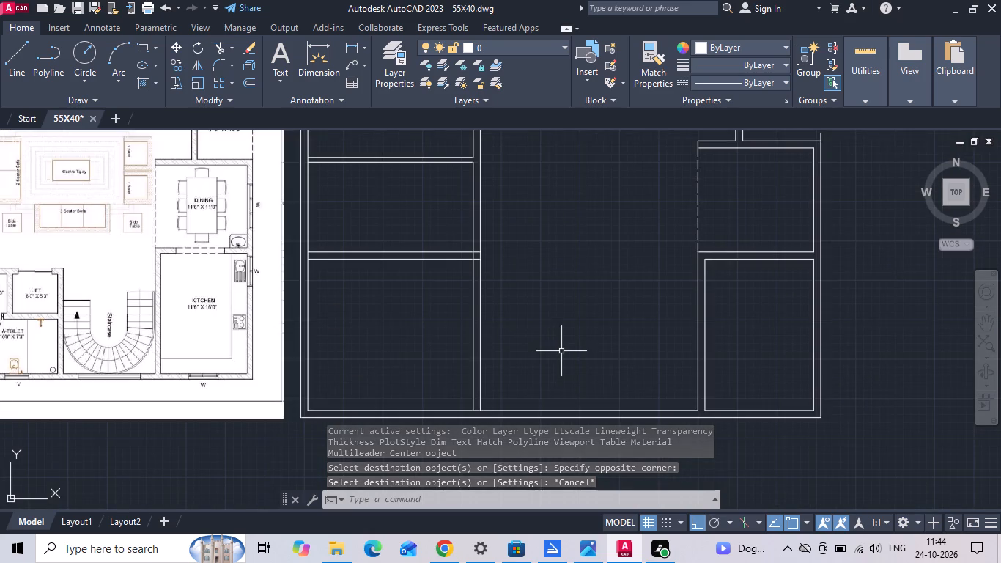
middle_click_drag(499, 336, 617, 312)
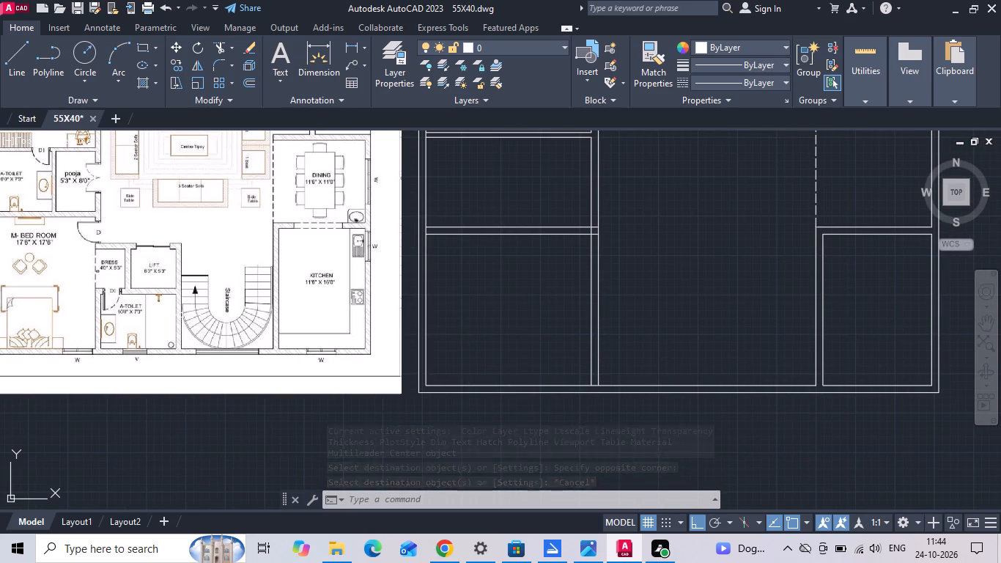
middle_click_drag(105, 306, 215, 317)
middle_click_drag(190, 285, 212, 339)
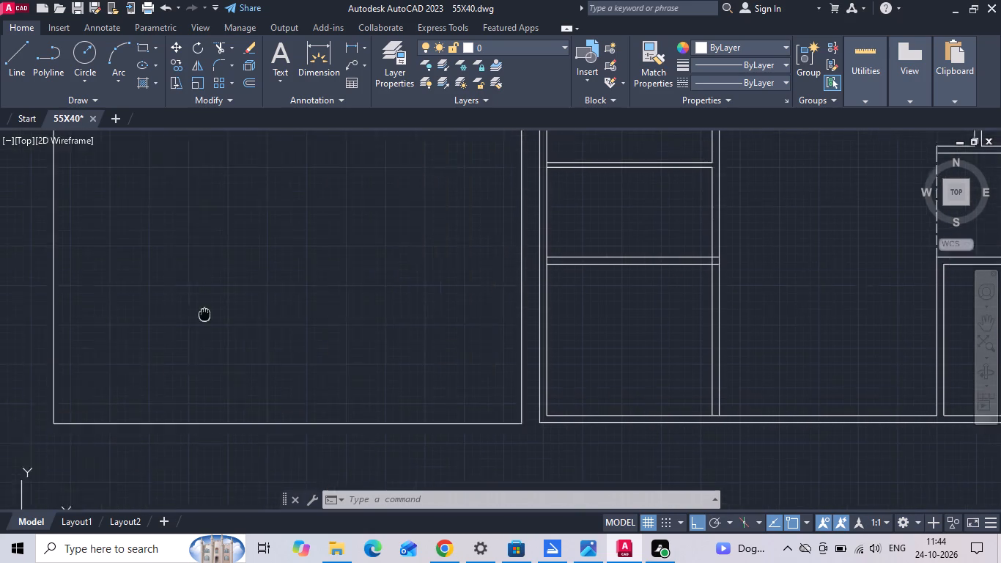
middle_click_drag(212, 339, 218, 367)
scroll(162, 378, "up", 1)
scroll(149, 291, "down", 1)
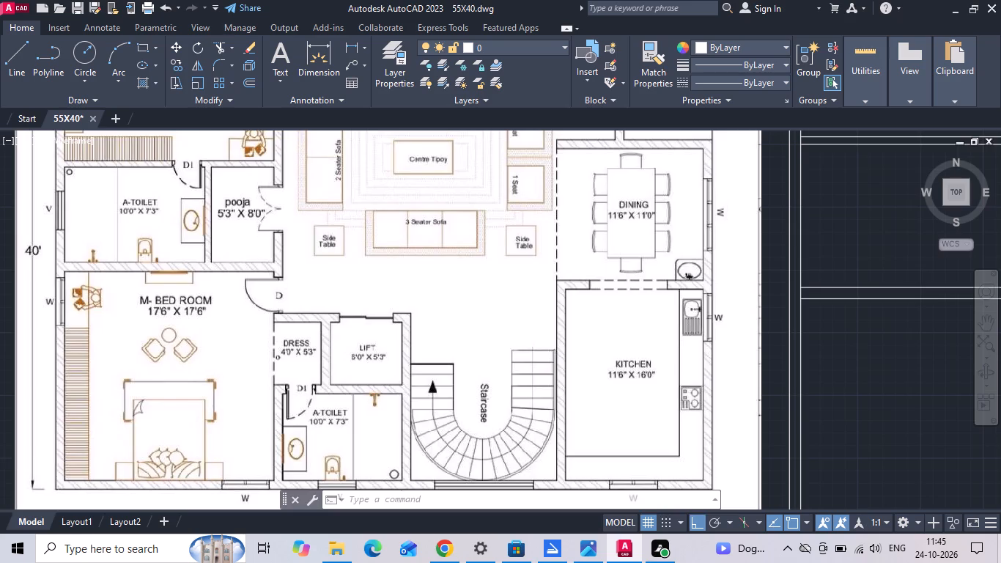
left_click(345, 48)
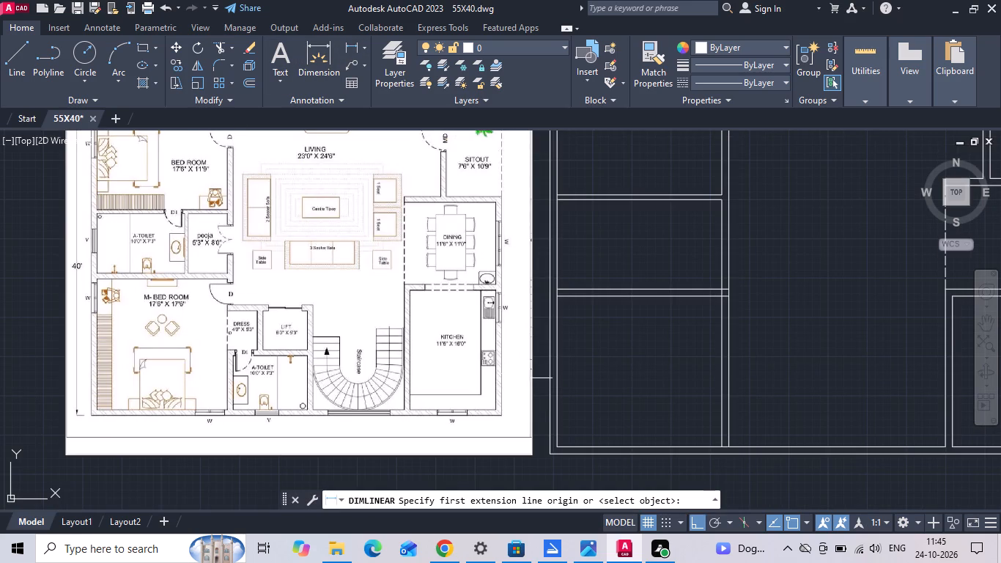
left_click(558, 389)
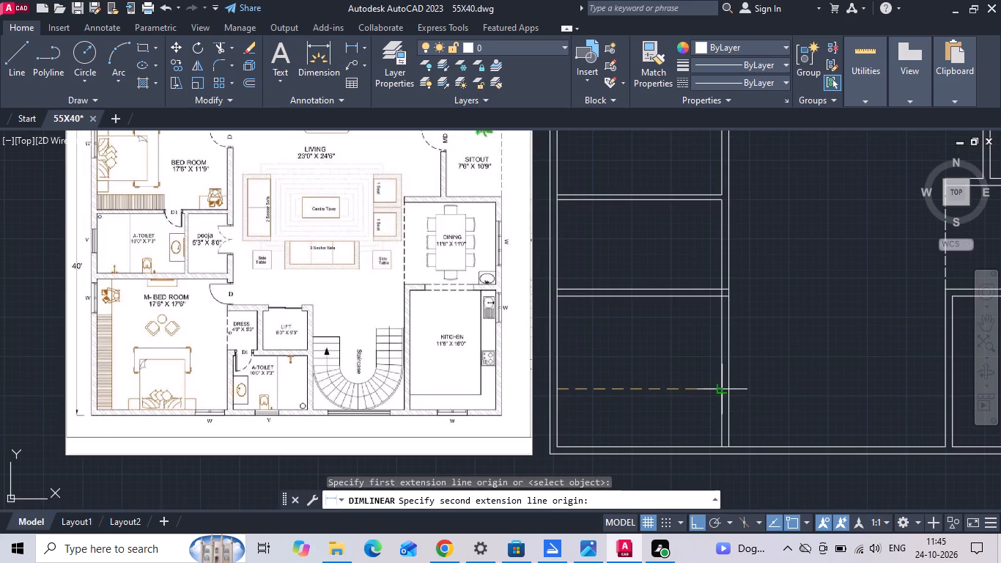
left_click(717, 390)
key("Escape")
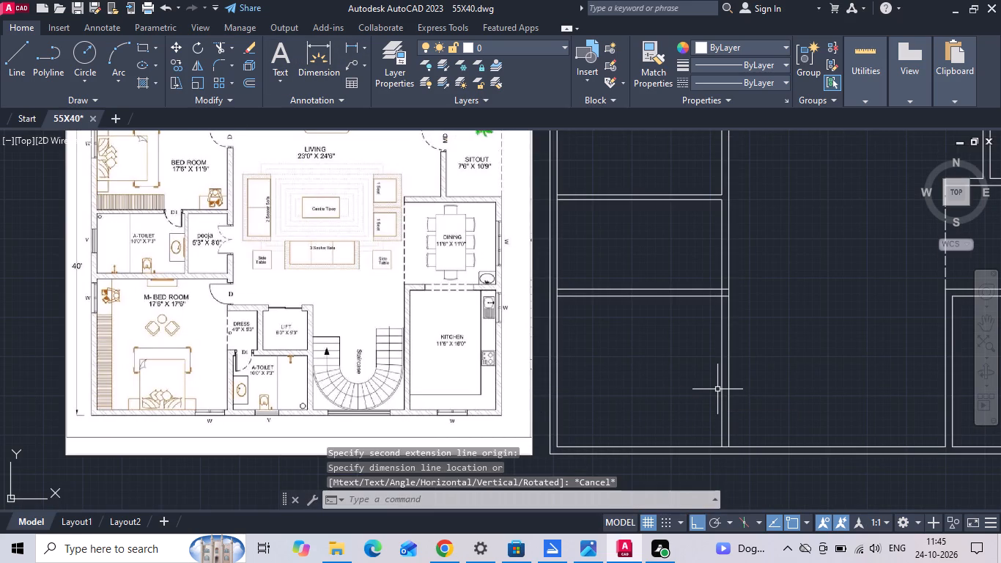
Check the master bedroom's interior vertical size with a linear dimension, without placing it.
scroll(174, 317, "up", 1)
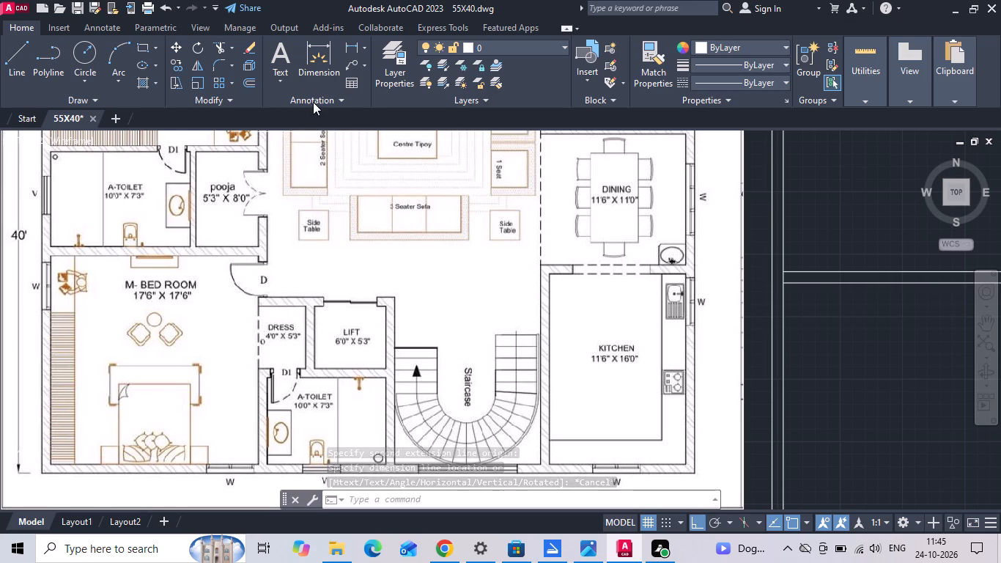
left_click(347, 47)
scroll(208, 158, "down", 1)
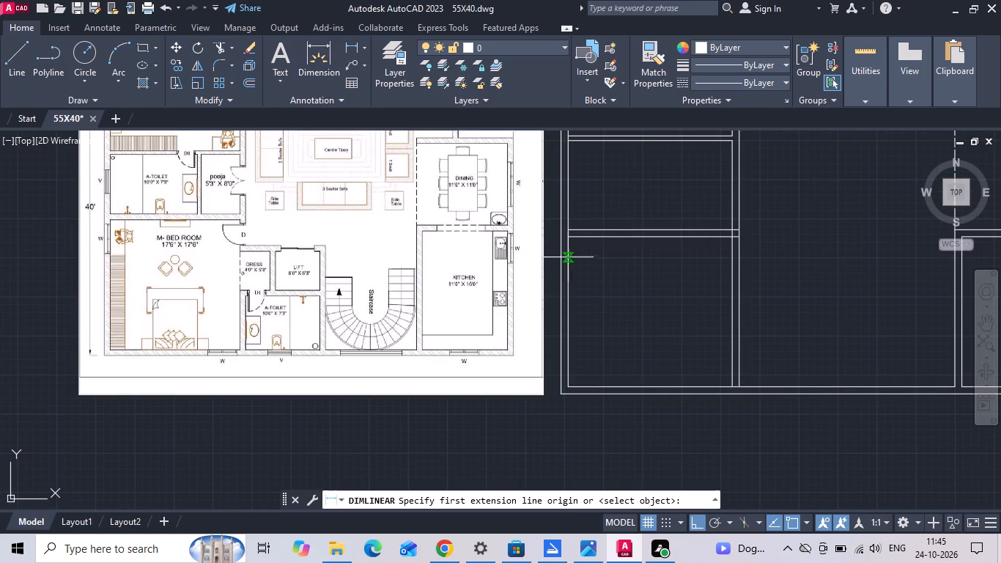
left_click(616, 239)
left_click(616, 390)
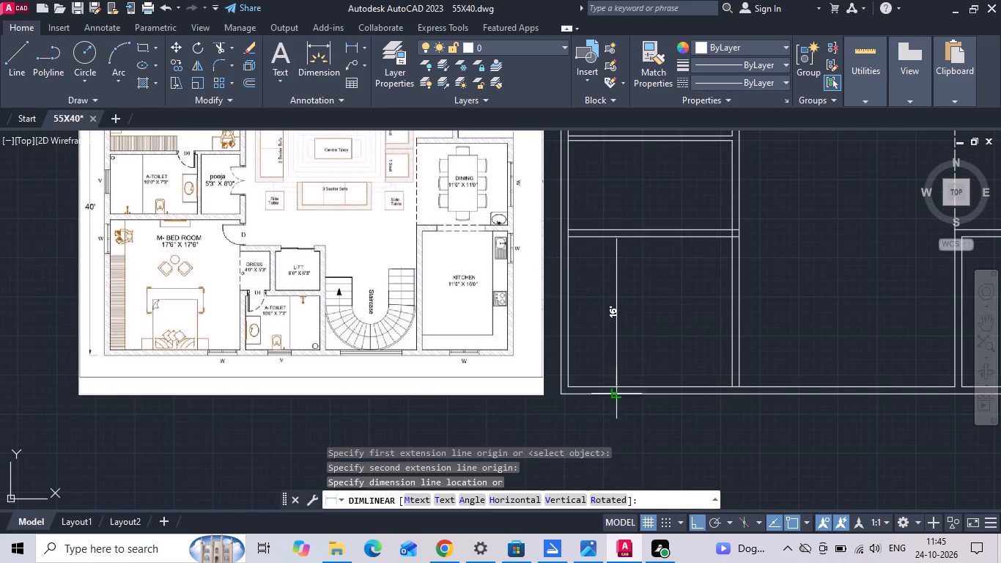
scroll(613, 353, "up", 2)
scroll(613, 349, "down", 2)
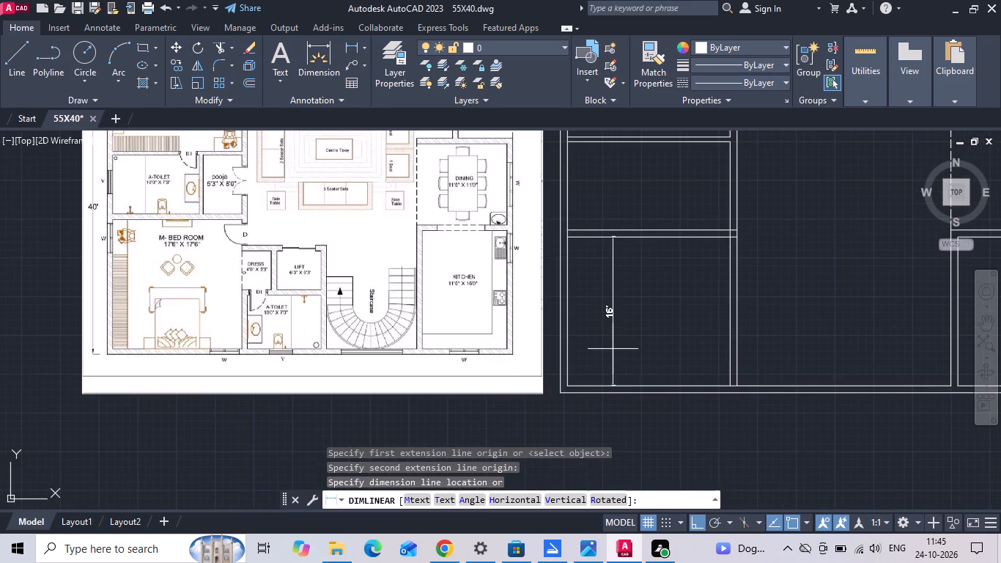
key("Escape")
Move the two lines of the wall above the master bedroom up by 1'6".
scroll(659, 228, "up", 2)
left_click_drag(662, 215, 652, 265)
left_click(627, 318)
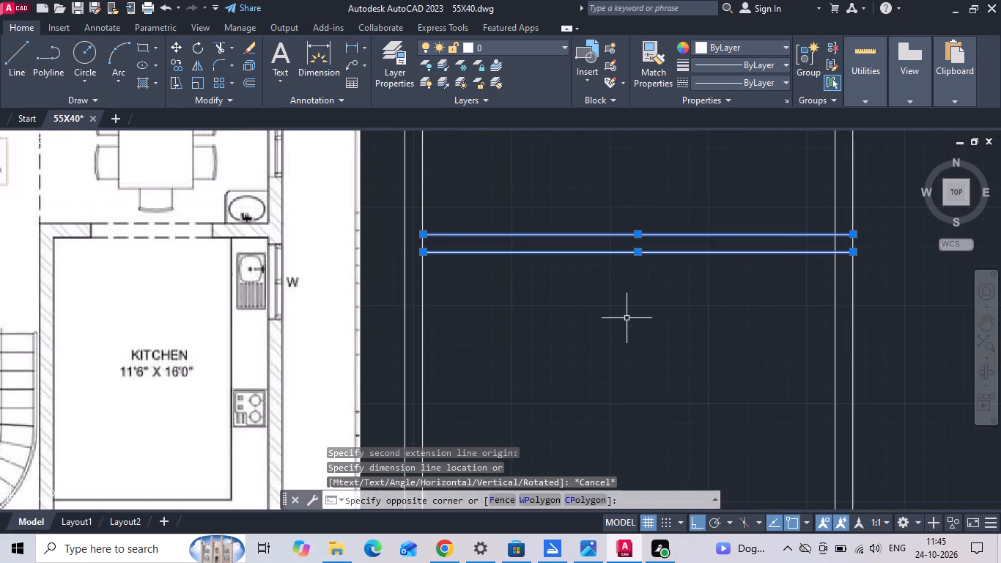
right_click(627, 318)
left_click(646, 287)
left_click(623, 386)
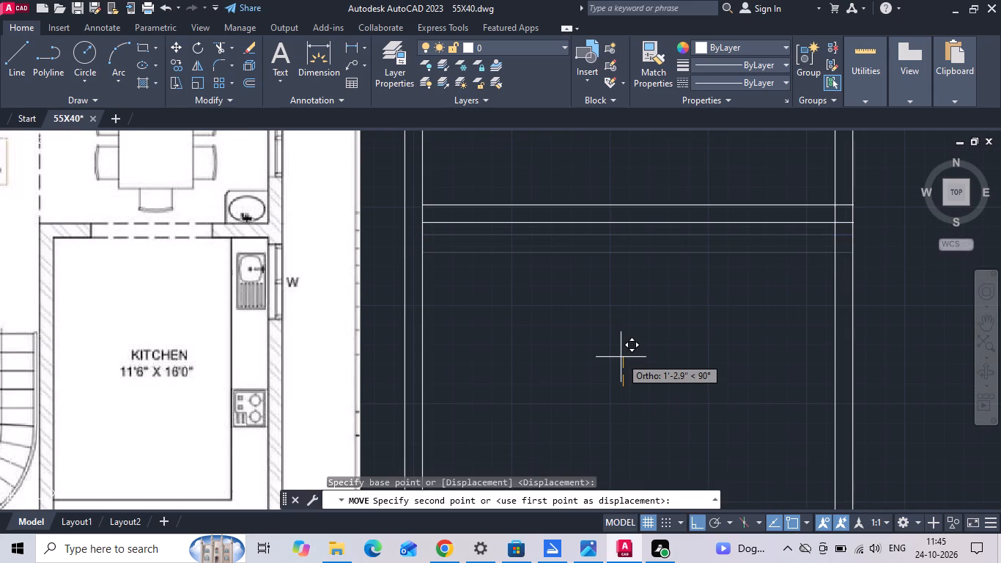
key("1")
key("apostrophe")
type("6")
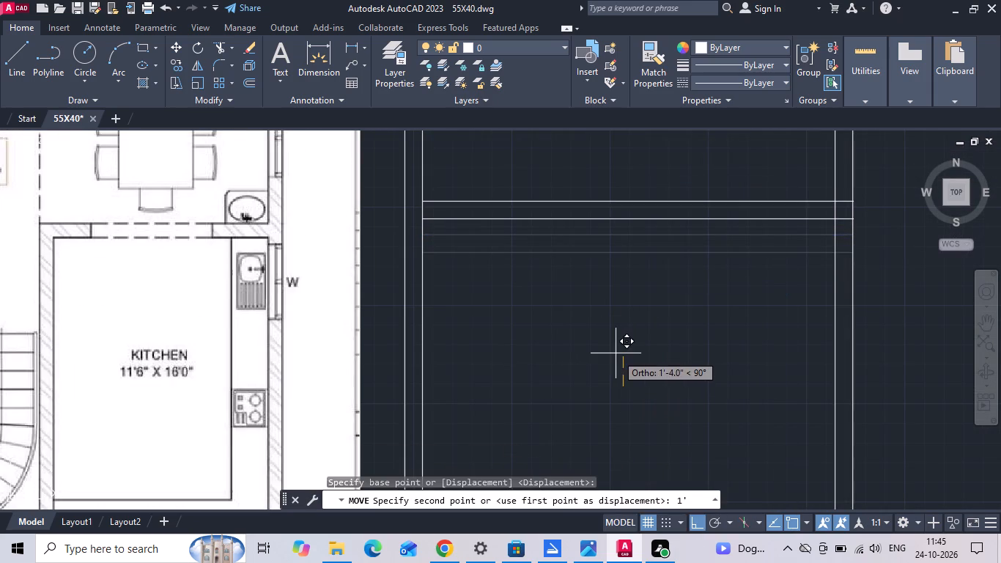
key("space")
scroll(615, 353, "down", 2)
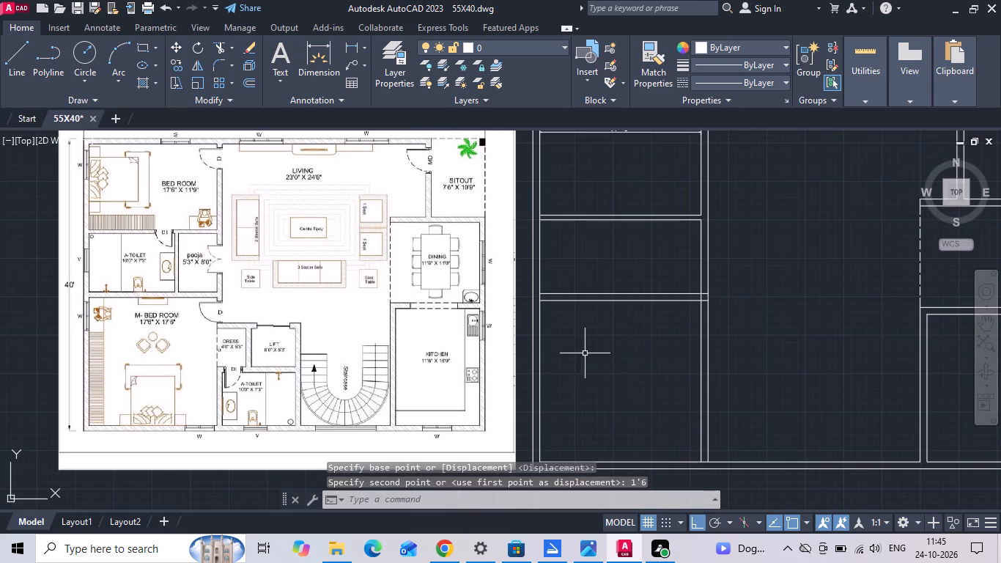
Offset the outer line of the master bedroom's right-hand wall 10' toward the staircase area, setting the attached toilet's width.
scroll(160, 339, "up", 1)
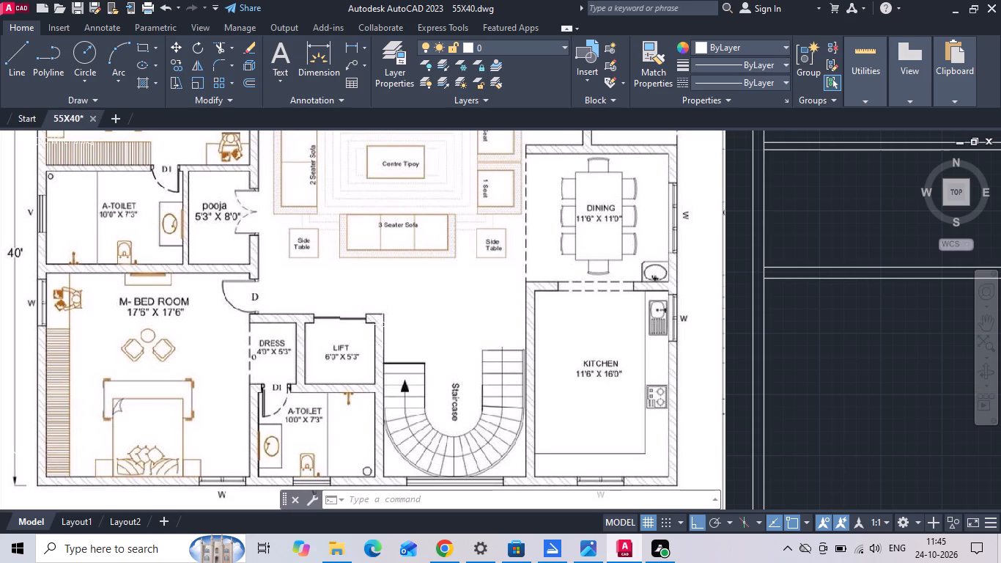
scroll(299, 317, "down", 1)
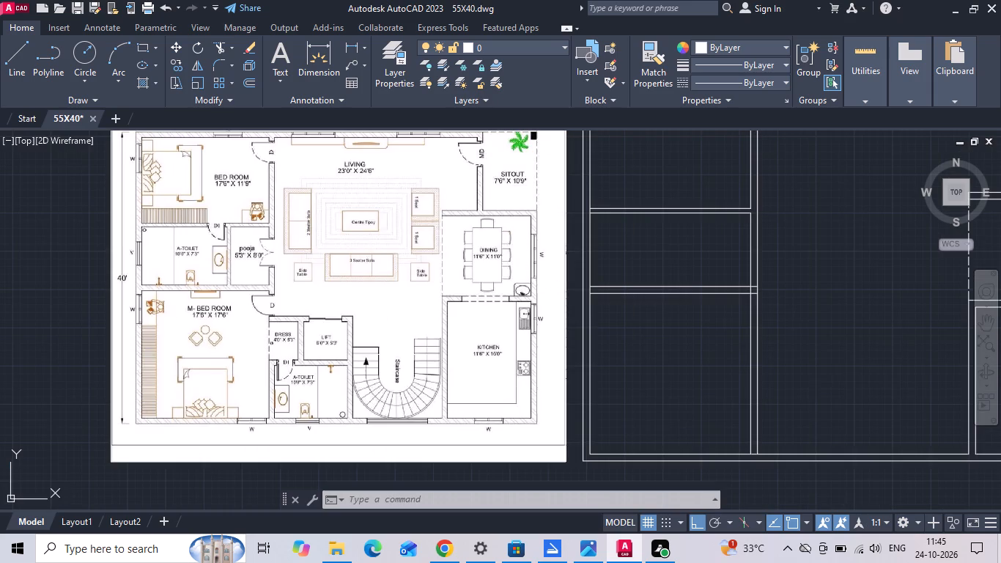
middle_click_drag(622, 349, 514, 321)
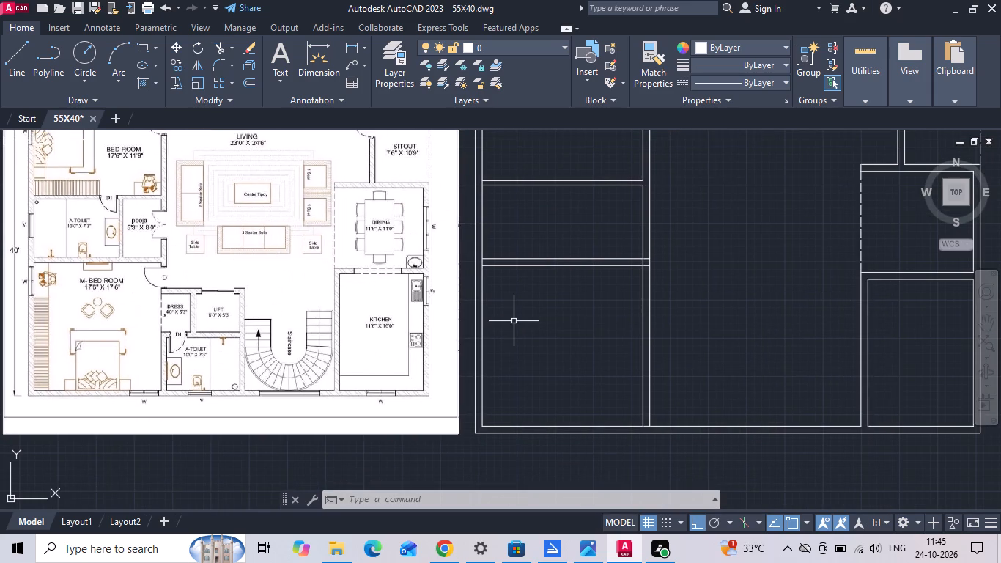
key("o")
key("Return")
type("10'")
key("Return")
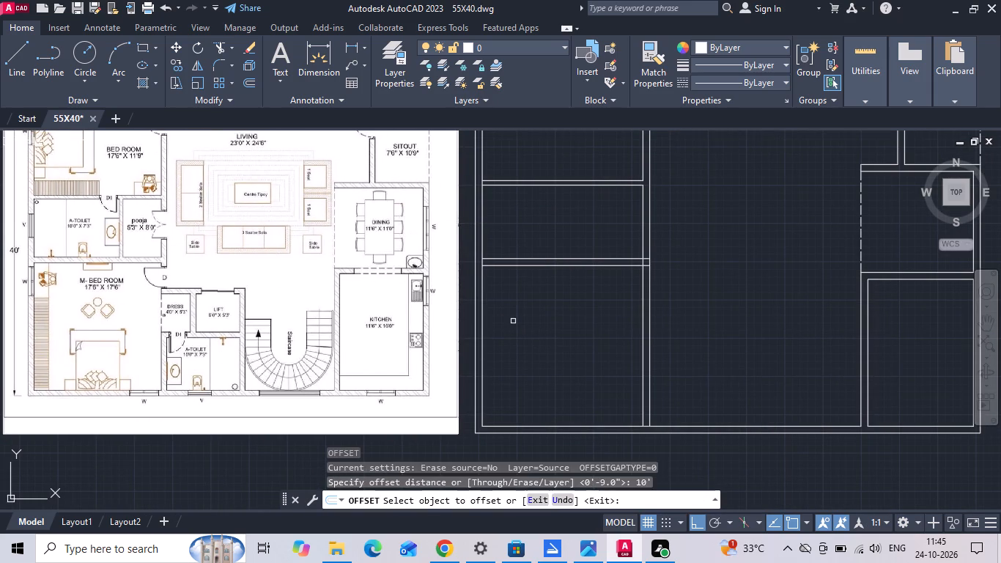
left_click(649, 368)
left_click(741, 353)
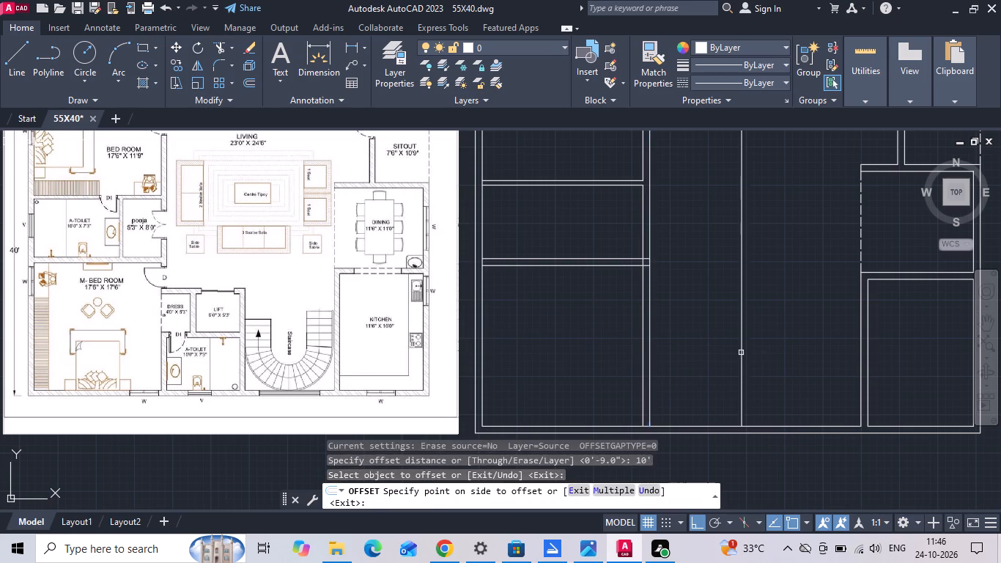
key("Escape")
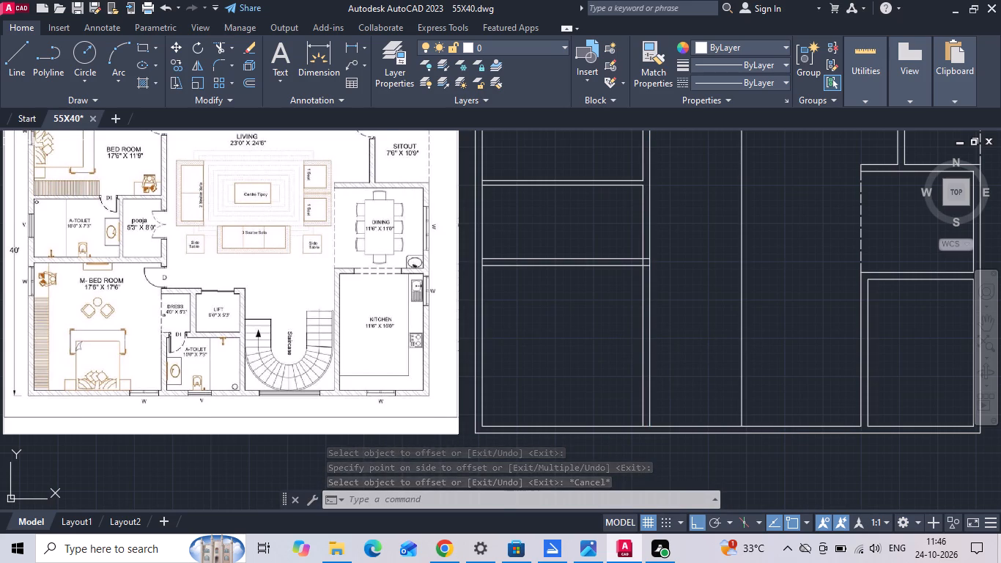
Offset the new vertical line 9" toward the kitchen side to give the toilet's side wall its thickness.
scroll(176, 318, "up", 1)
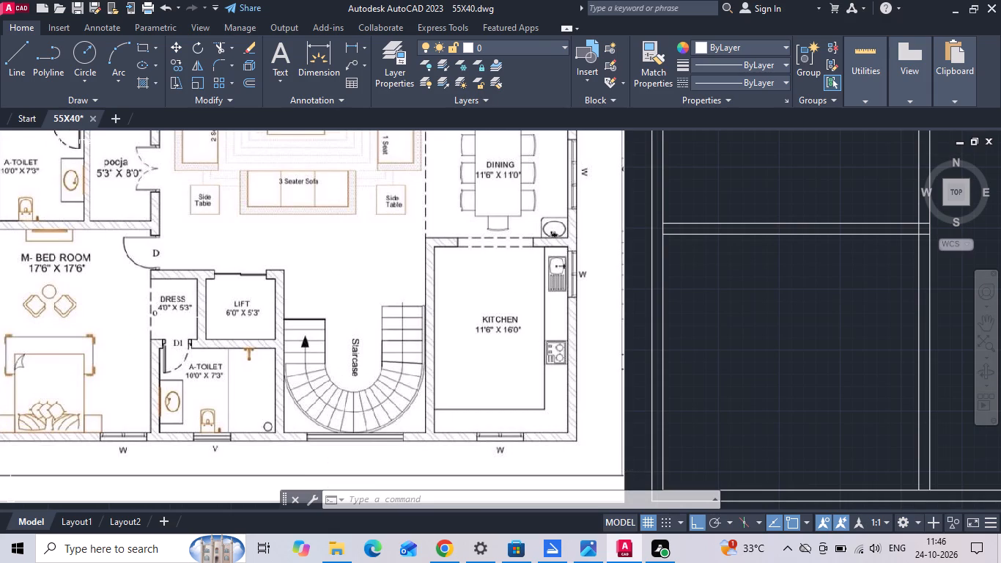
key("o")
key("Return")
key("9")
key("Return")
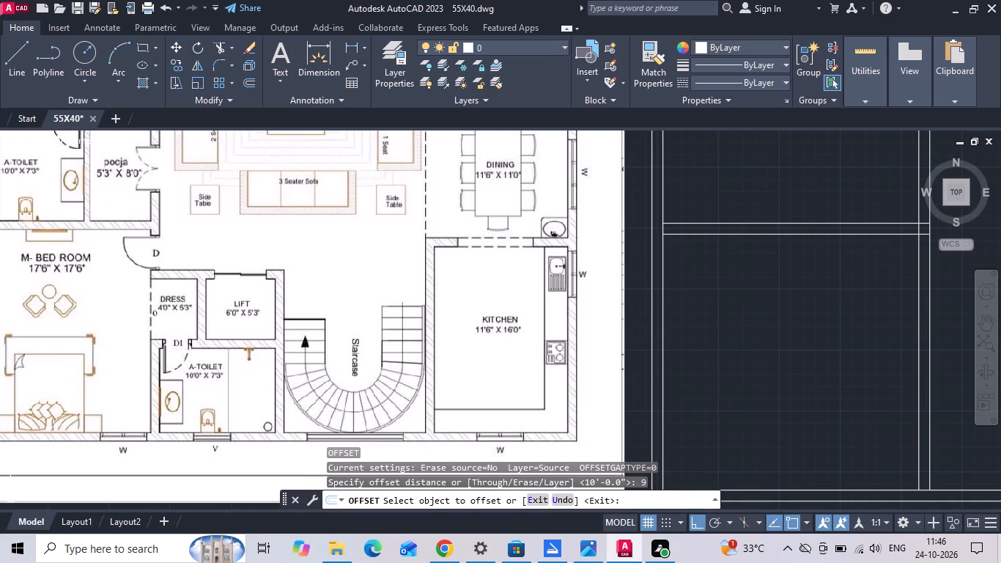
scroll(257, 351, "down", 1)
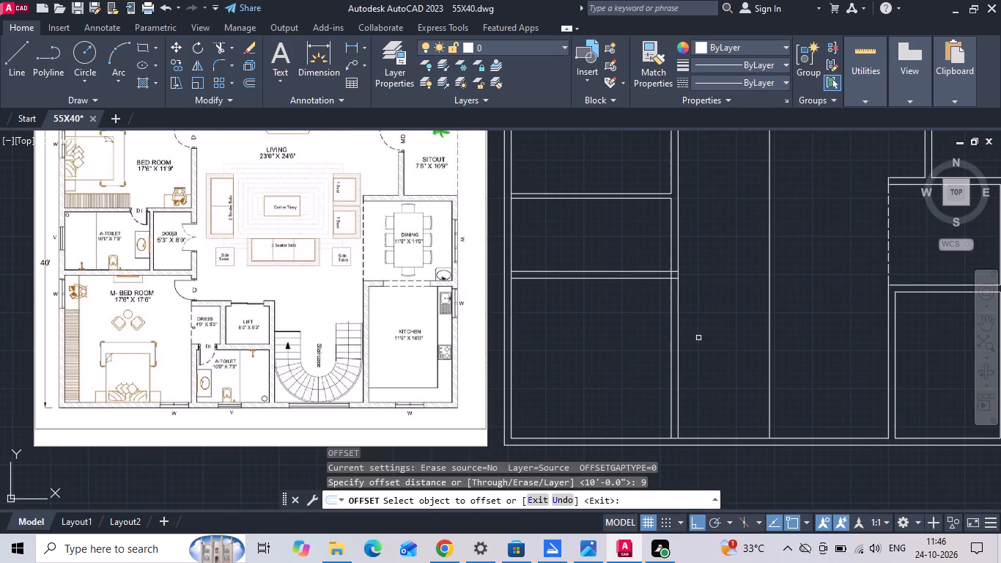
left_click(771, 356)
left_click(788, 353)
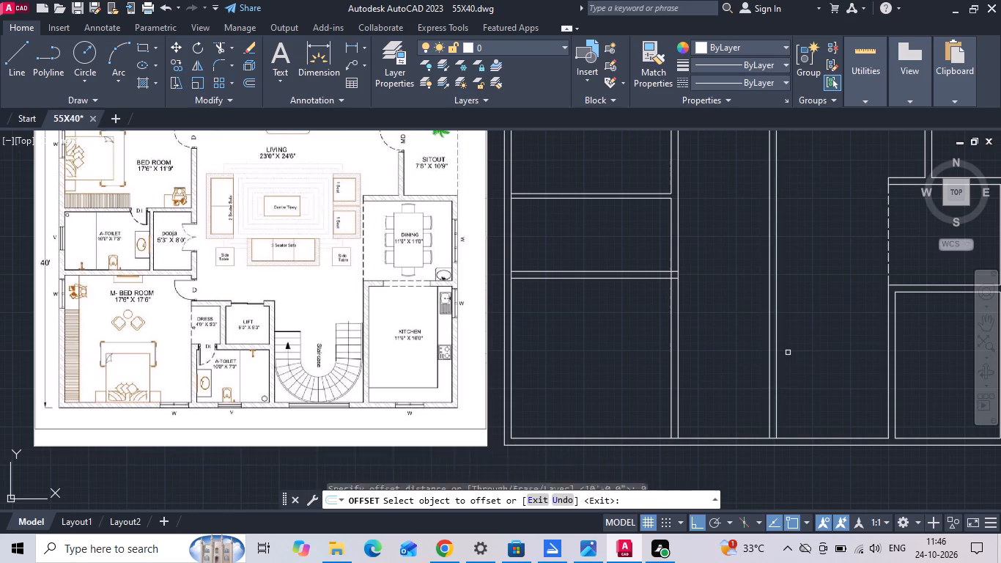
key("Escape")
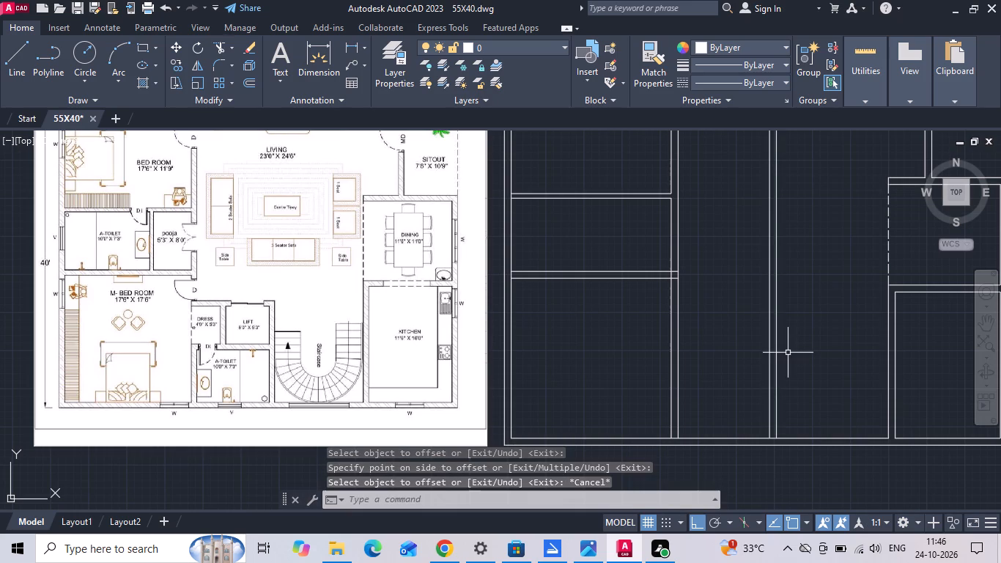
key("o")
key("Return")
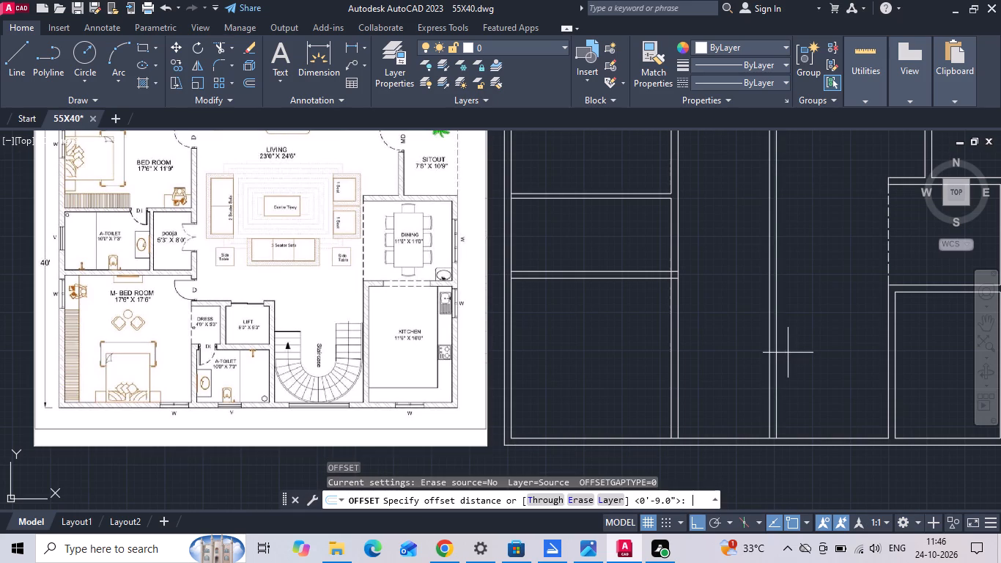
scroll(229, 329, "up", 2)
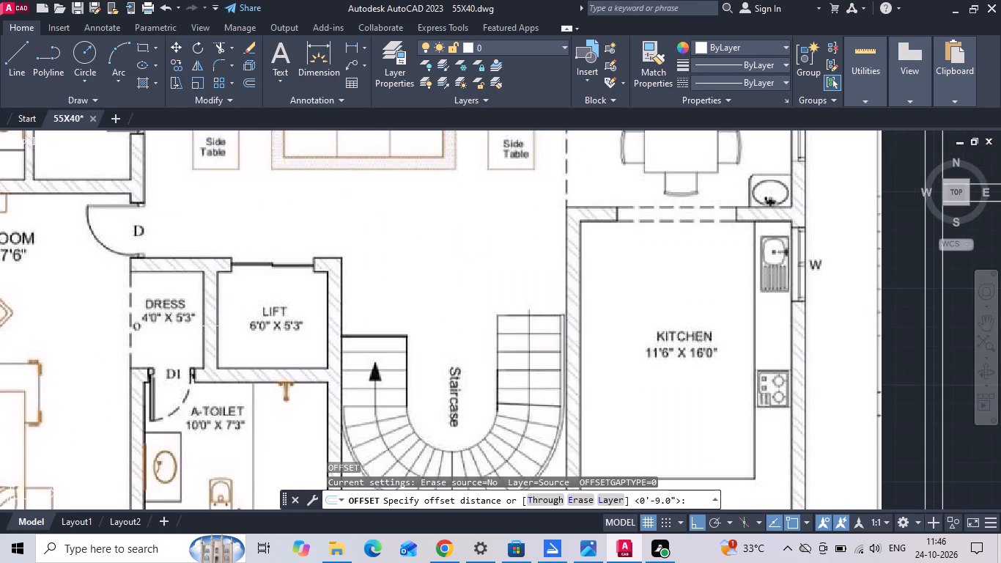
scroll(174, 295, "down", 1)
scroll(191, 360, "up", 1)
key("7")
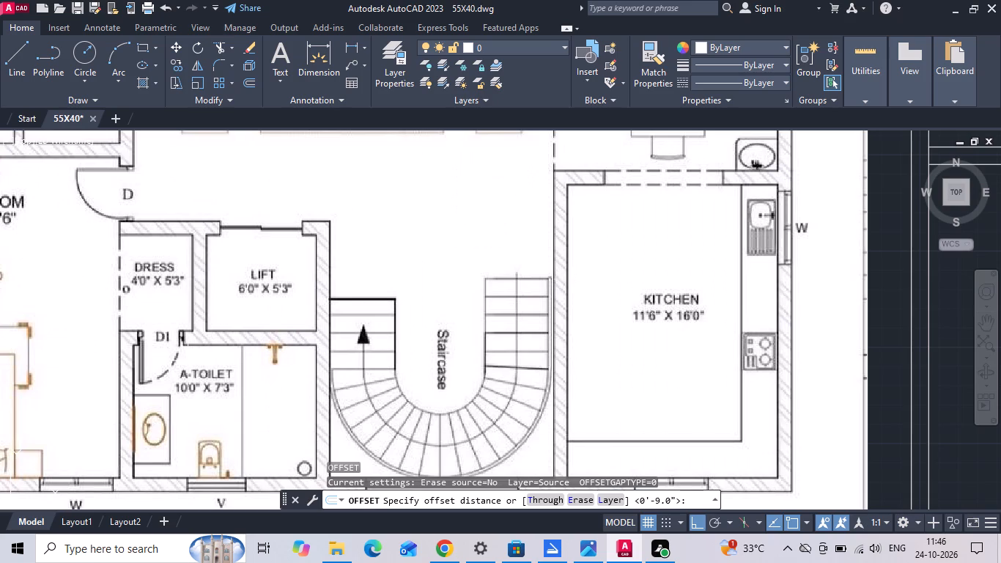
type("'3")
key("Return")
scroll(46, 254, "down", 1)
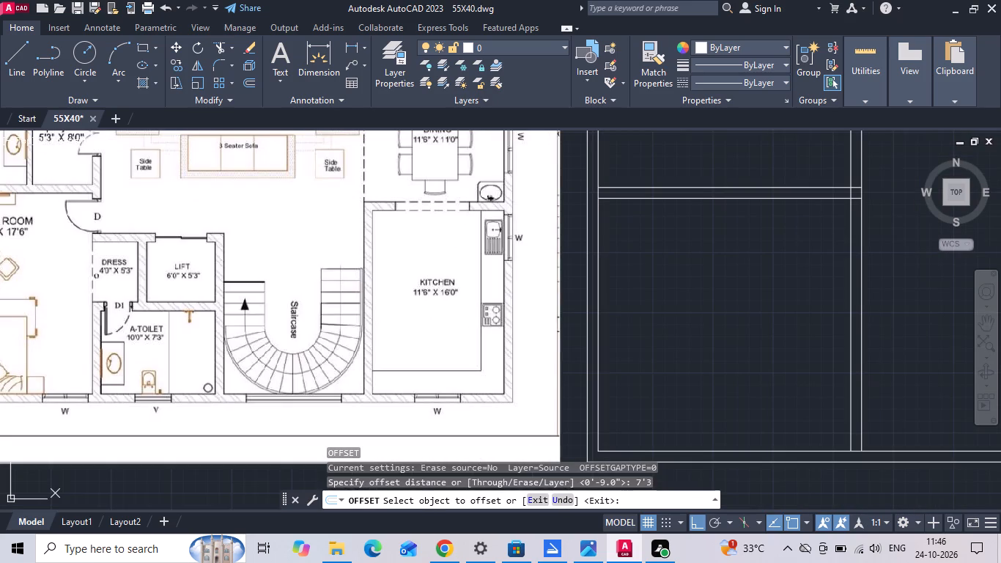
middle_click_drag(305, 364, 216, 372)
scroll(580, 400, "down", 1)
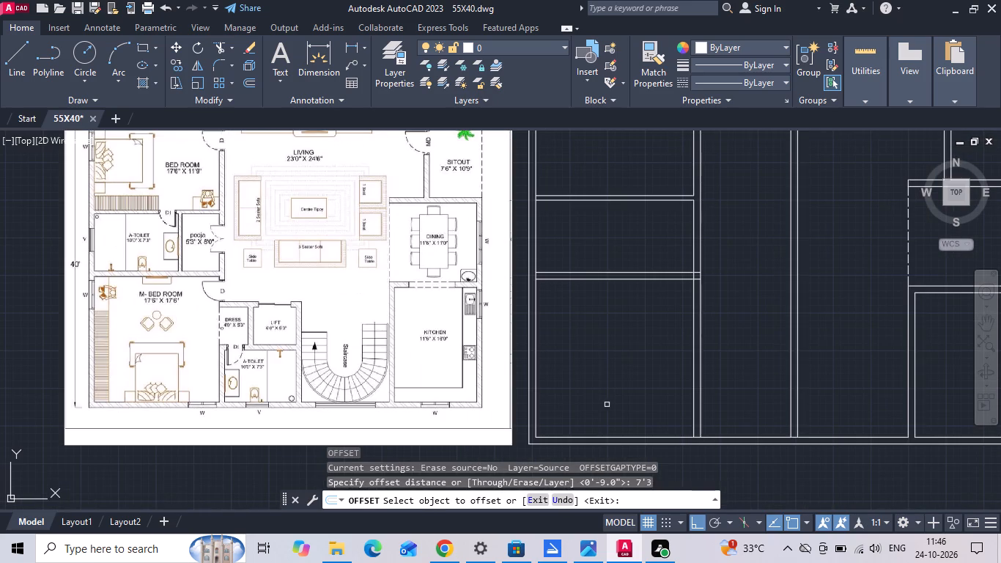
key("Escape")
Trim the bottom exterior wall's inner line where the two vertical walls on either side of the attached toilet meet it.
key("t")
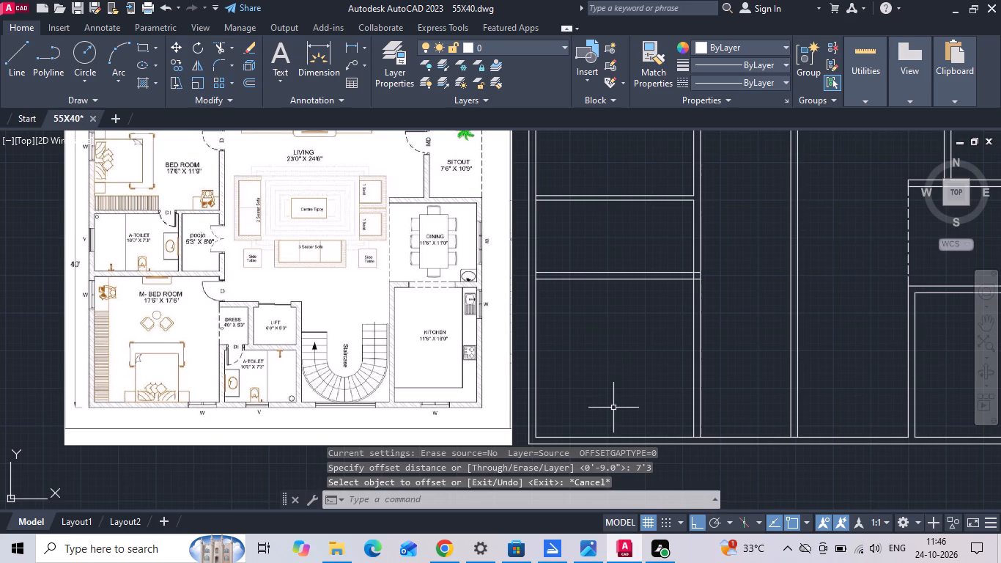
type("R")
key("space")
key("space")
scroll(684, 468, "up", 2)
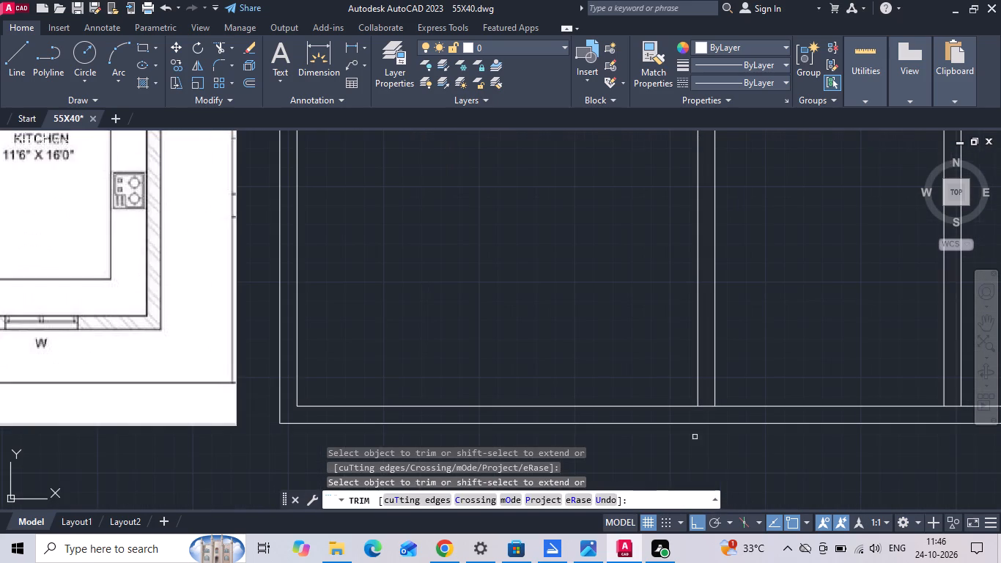
left_click(706, 404)
left_click(699, 416)
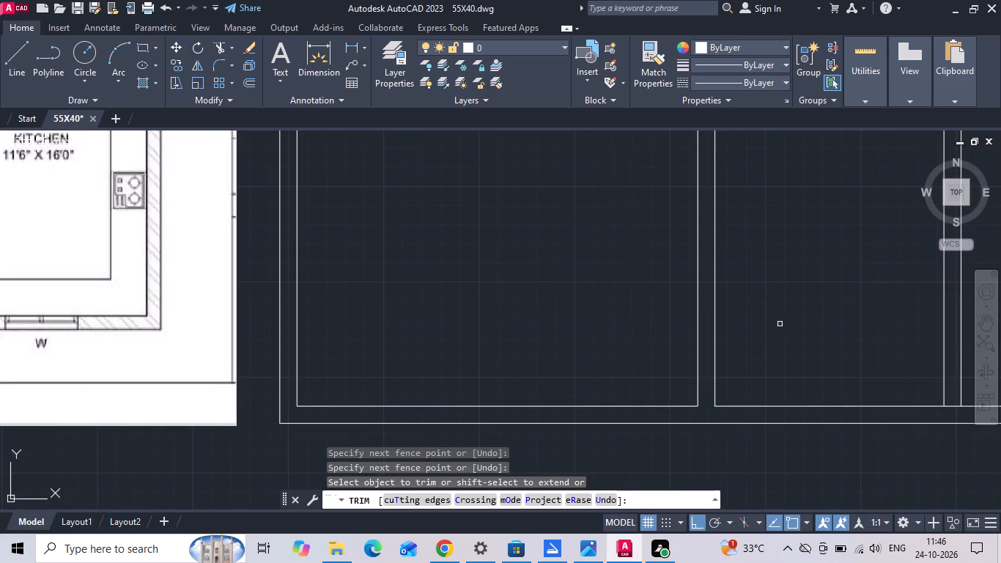
middle_click_drag(782, 324, 451, 328)
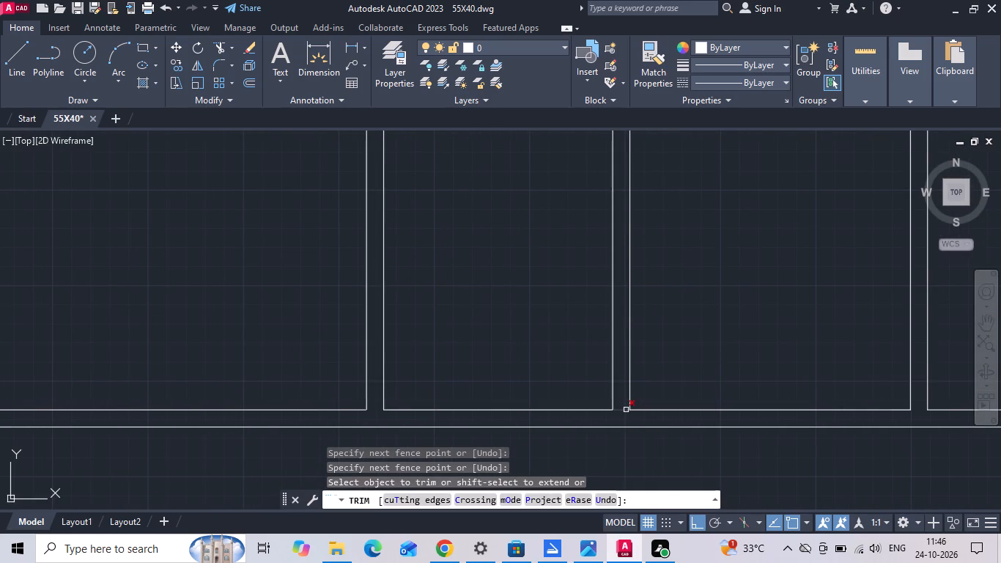
left_click(626, 410)
key("Escape")
Offset the attached toilet's bottom inner wall line 7'3" upward between its two side walls.
type("O")
key("space")
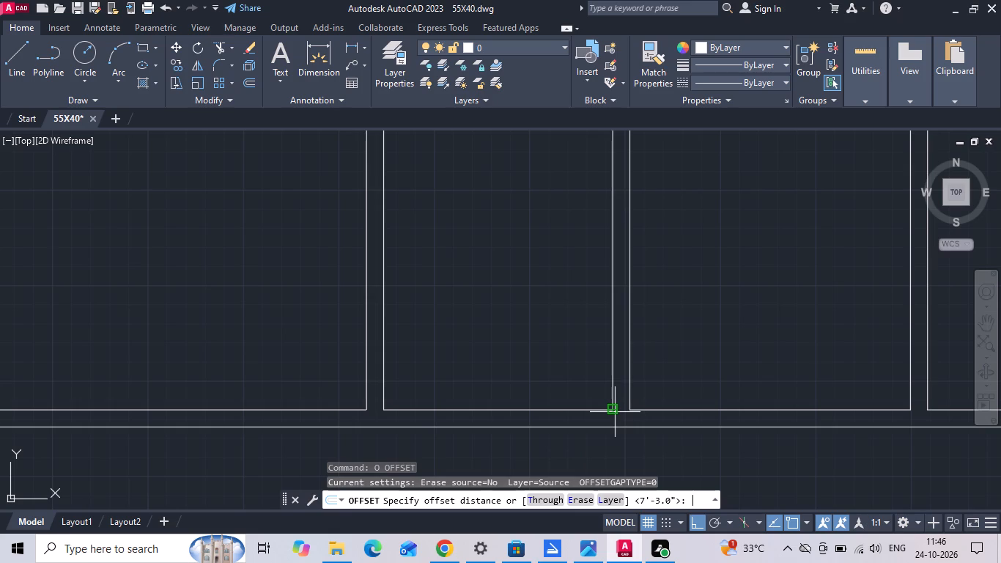
type("7'3")
key("Return")
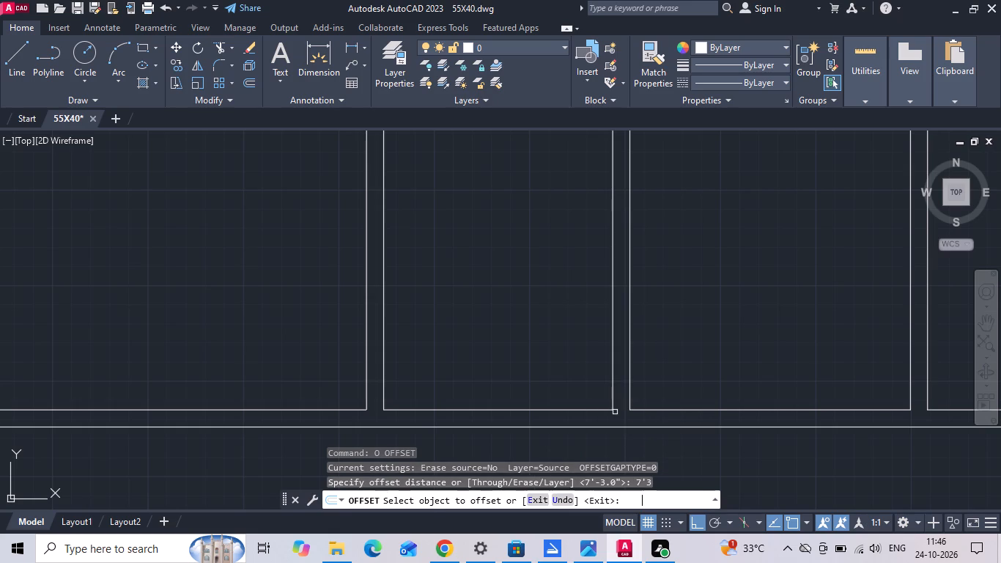
left_click(543, 411)
left_click(555, 350)
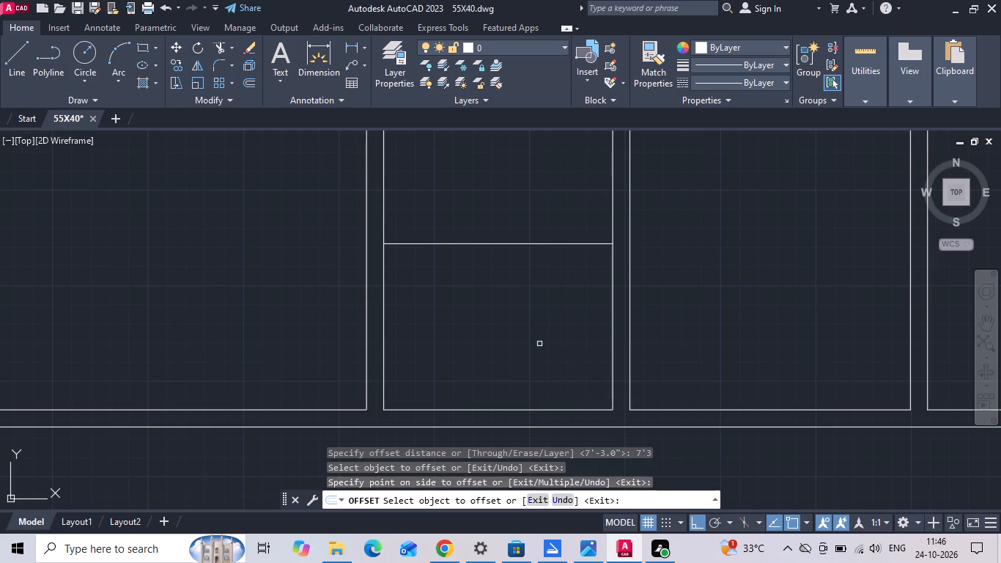
key("Escape")
Offset the attached toilet's new top wall line 9" upward to give that wall its thickness.
key("o")
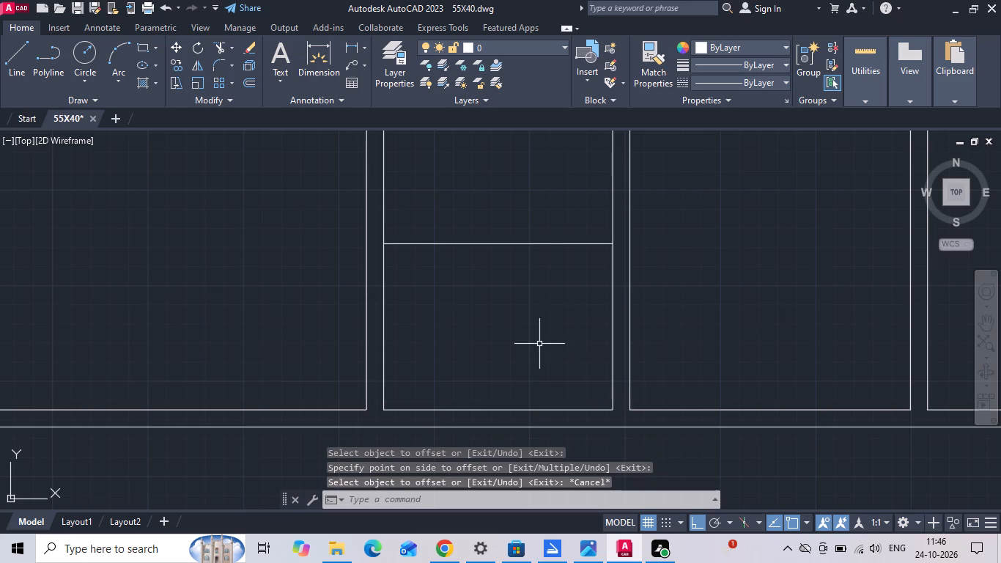
key("Return")
key("9")
key("Return")
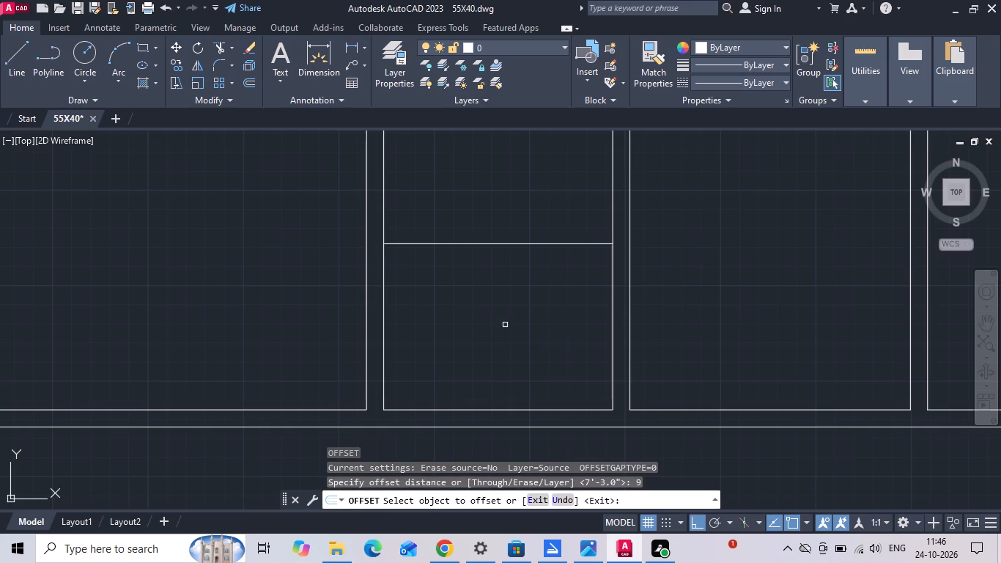
left_click_drag(464, 244, 461, 230)
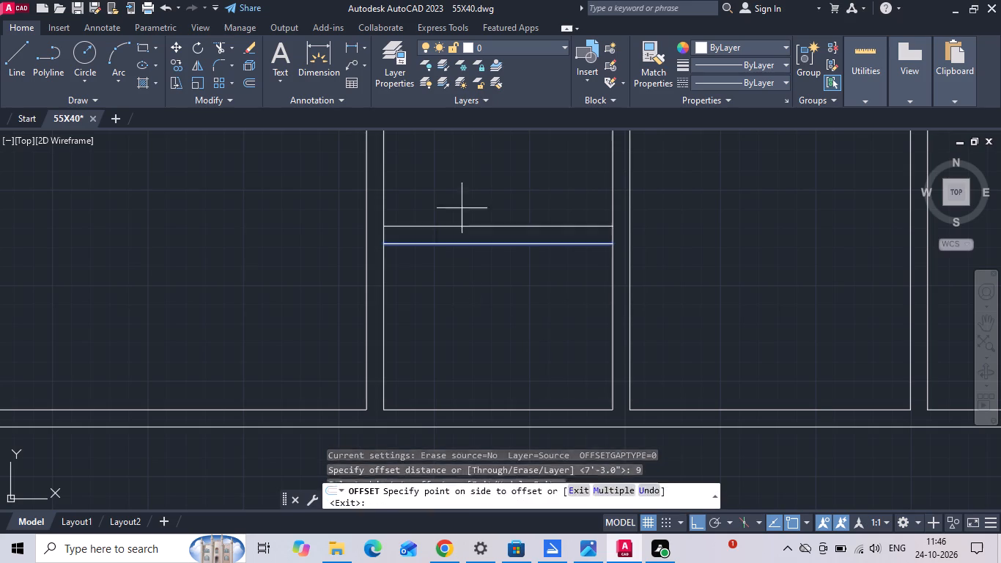
left_click(465, 194)
scroll(498, 345, "down", 2)
middle_click_drag(496, 293, 620, 326)
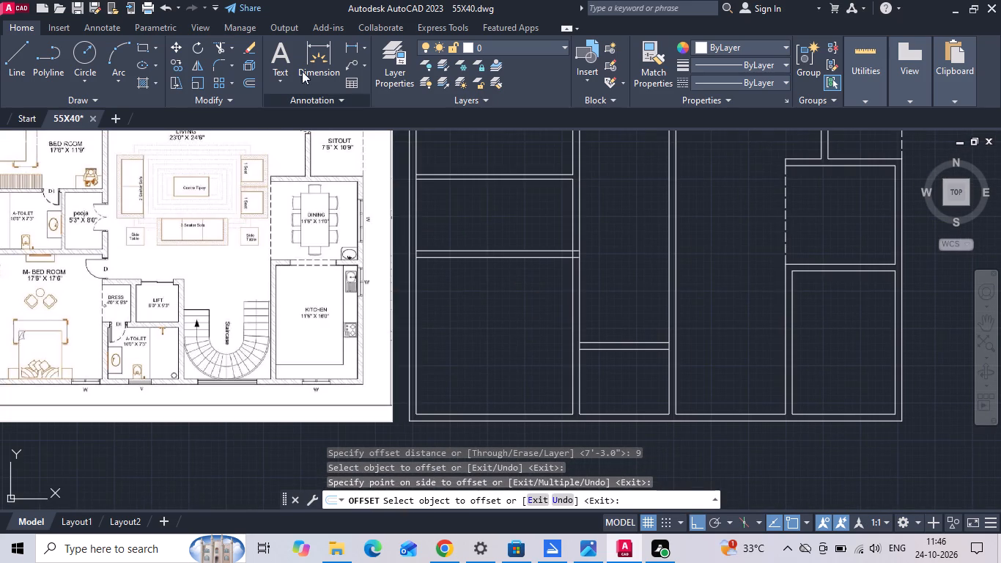
Measure the vertical clear distance between the two horizontal walls directly above the master bedroom.
left_click(355, 44)
scroll(470, 182, "up", 1)
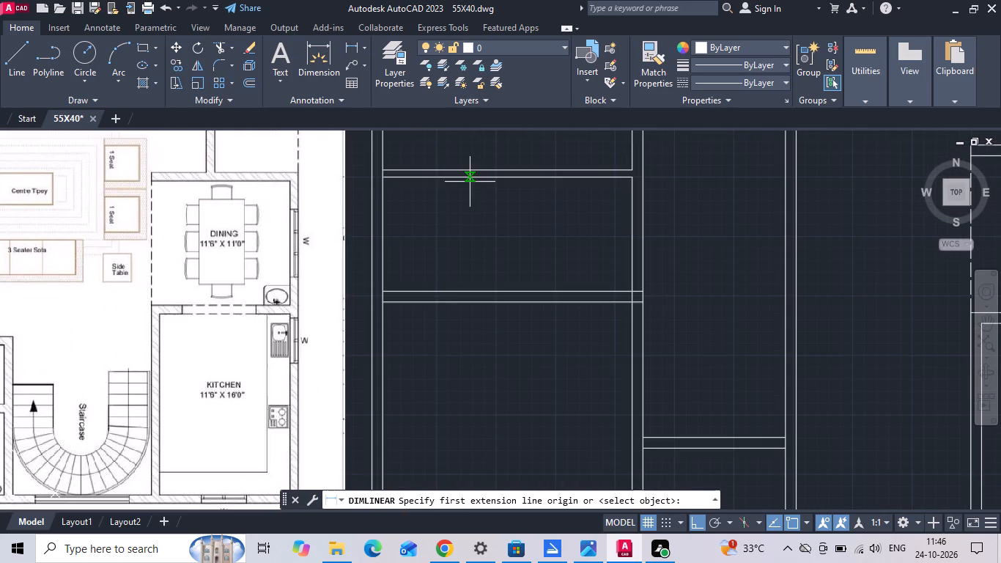
left_click(470, 181)
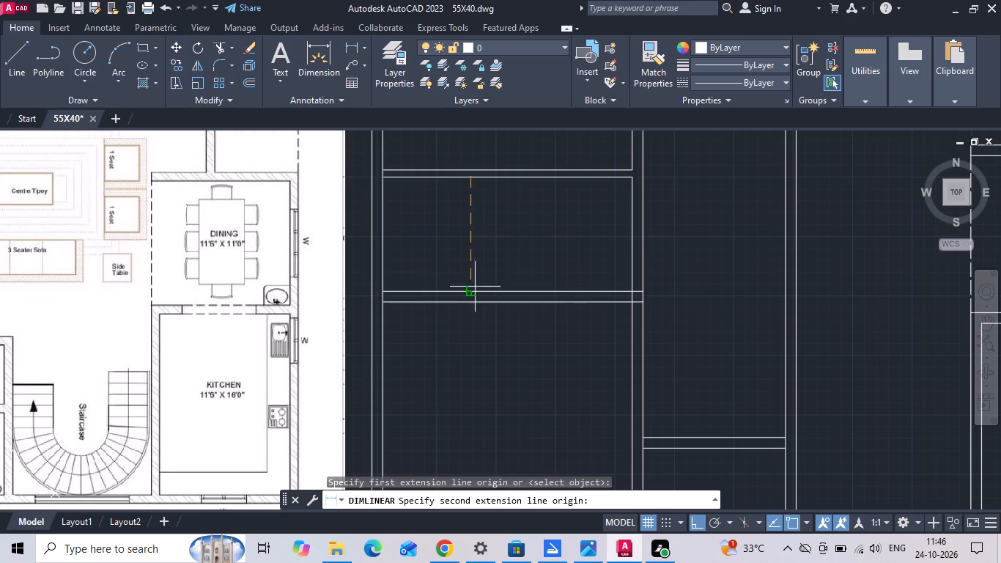
left_click(472, 295)
key("Escape")
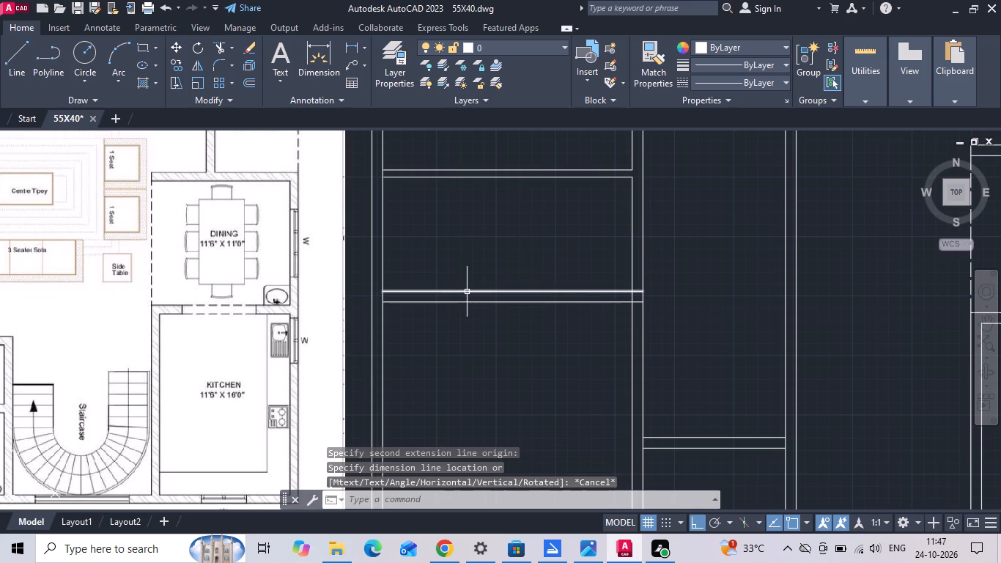
Offset the upper line of the attached toilet's top wall 5'3" upward, setting the depth of the dress and lift area.
scroll(480, 284, "down", 1)
middle_click_drag(225, 373, 265, 354)
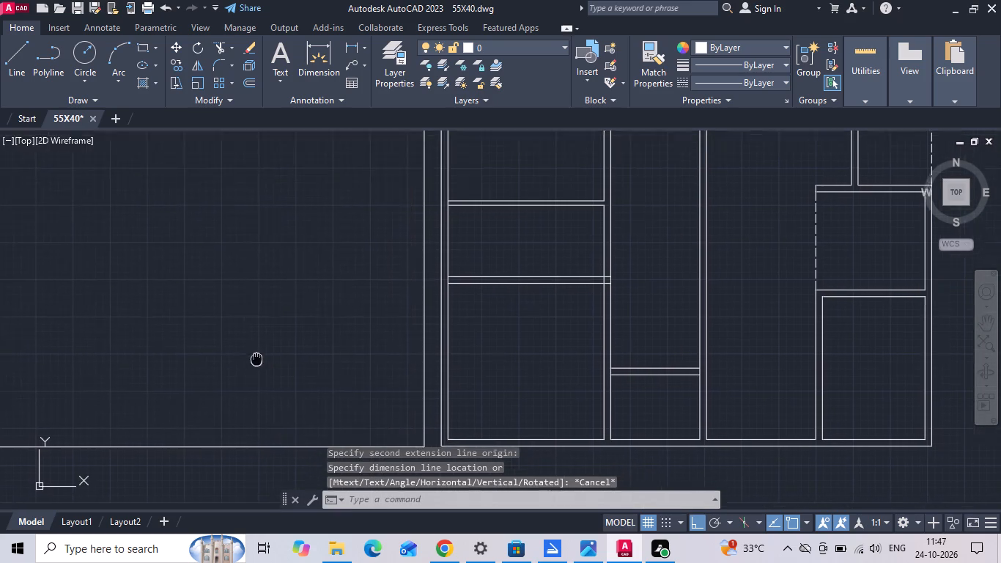
middle_click_drag(265, 354, 267, 353)
scroll(176, 353, "up", 2)
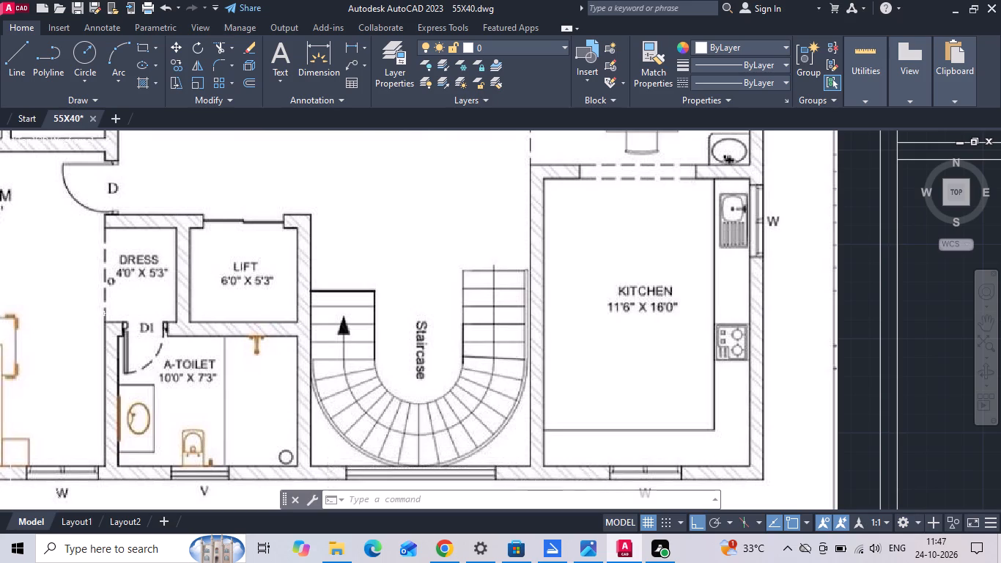
scroll(82, 317, "down", 2)
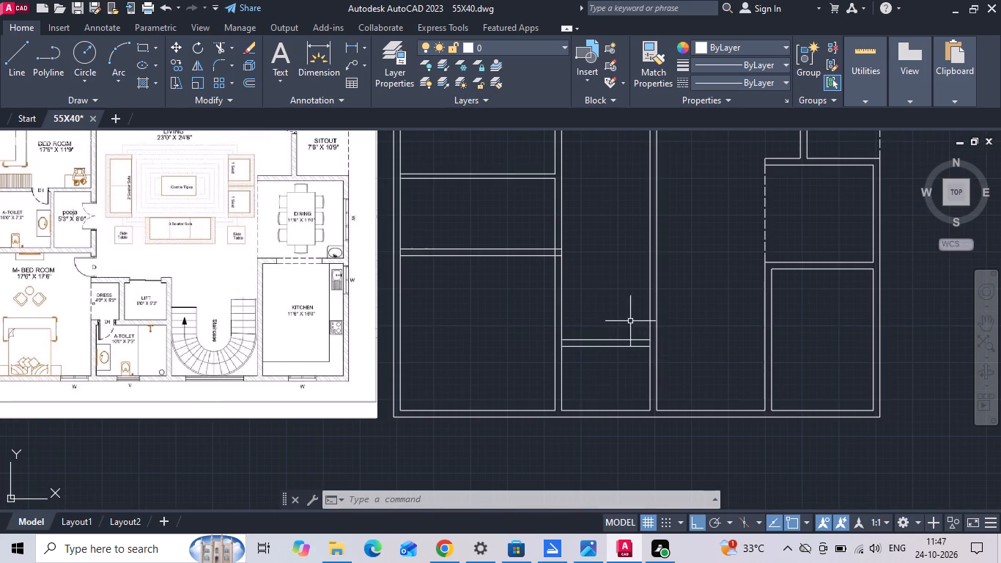
scroll(630, 321, "up", 2)
key("o")
key("Return")
type("5'3")
key("Return")
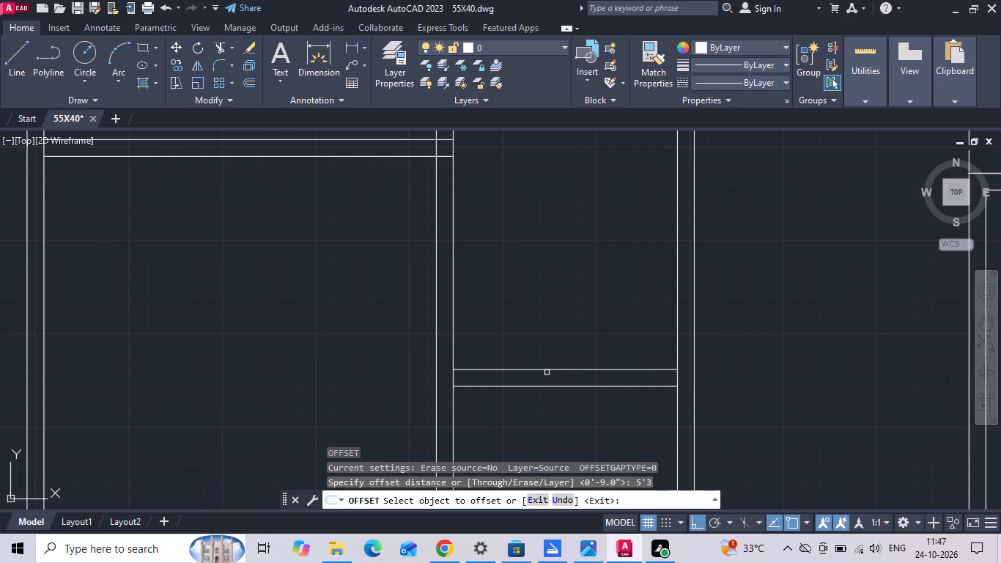
left_click_drag(542, 369, 542, 363)
left_click(549, 304)
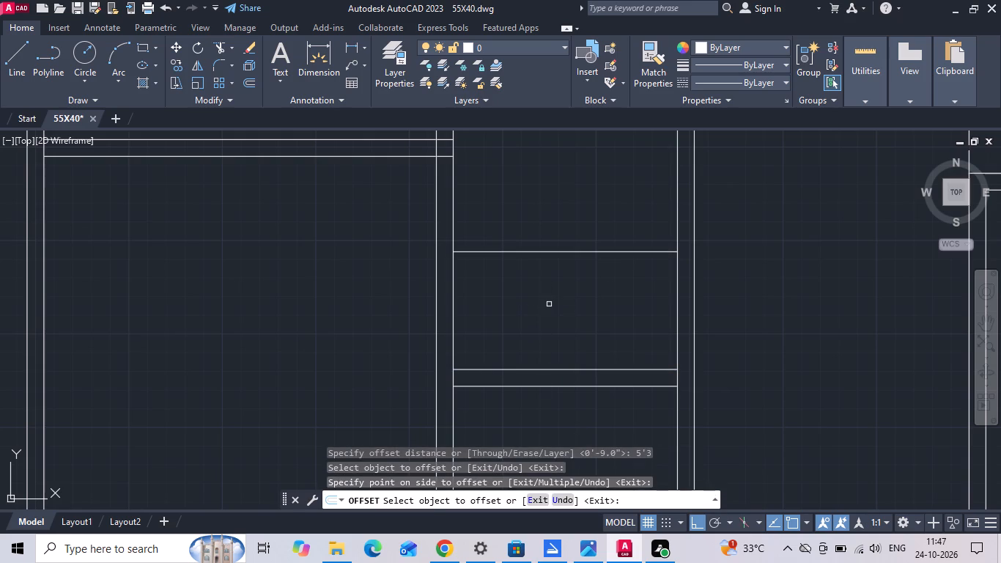
key("Escape")
Offset the new dress and lift boundary line 9" upward to form their top wall.
key("o")
key("Return")
key("9")
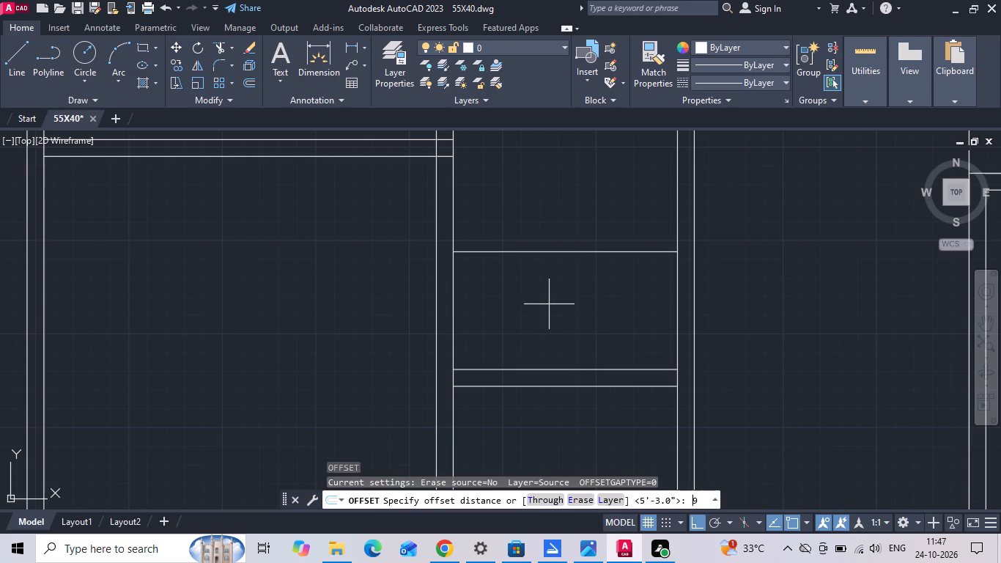
key("Return")
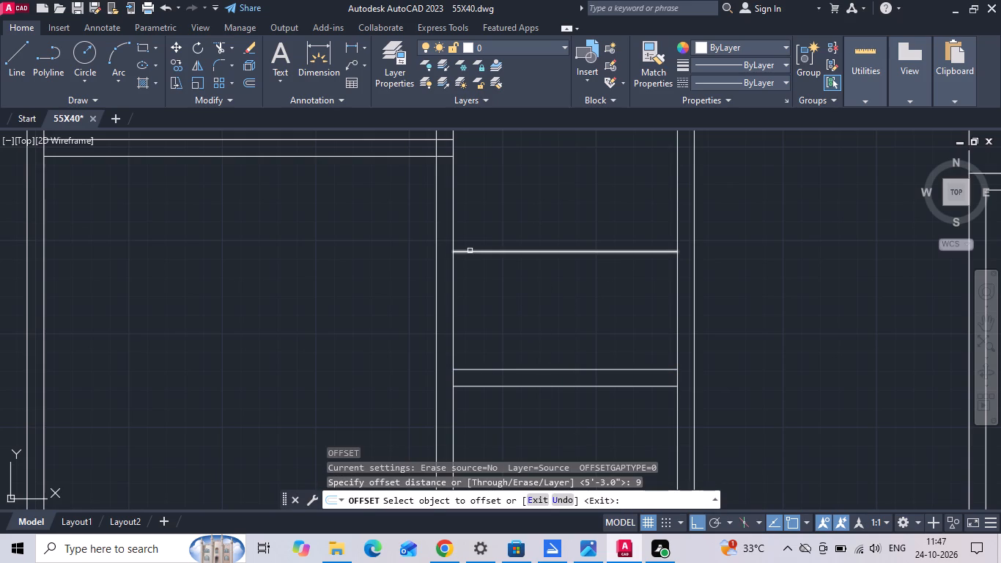
left_click_drag(470, 251, 470, 243)
left_click(478, 207)
scroll(516, 320, "down", 2)
middle_click_drag(512, 322, 536, 320)
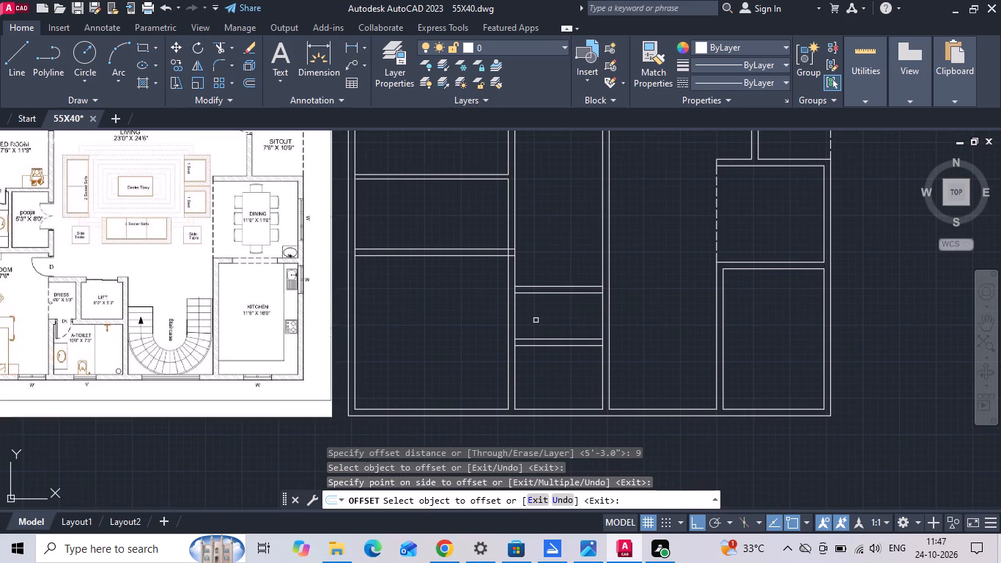
key("Escape")
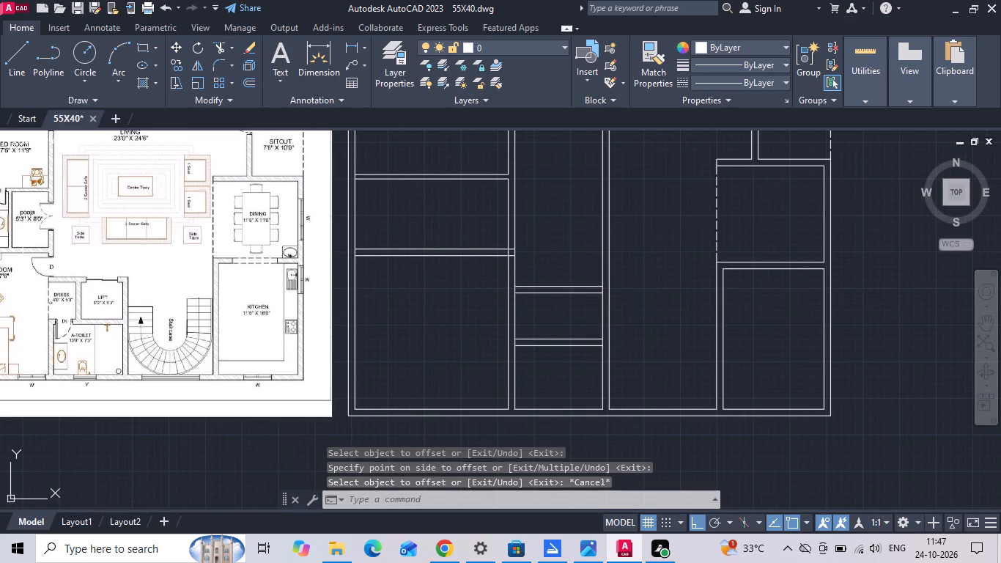
Offset the upper line of the dress and lift top wall 3' upward to mark the master bedroom's door opening.
scroll(33, 254, "up", 2)
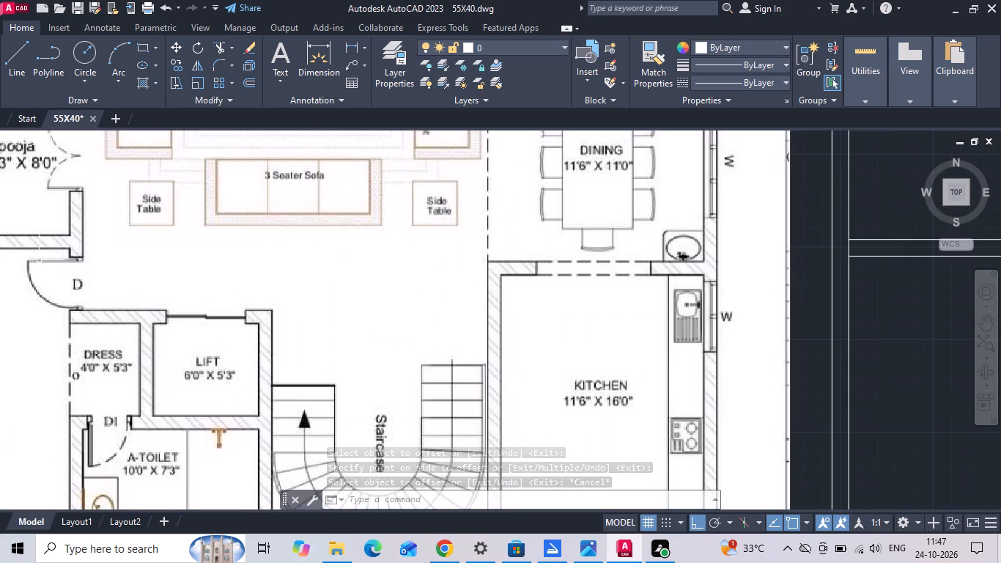
scroll(43, 307, "down", 3)
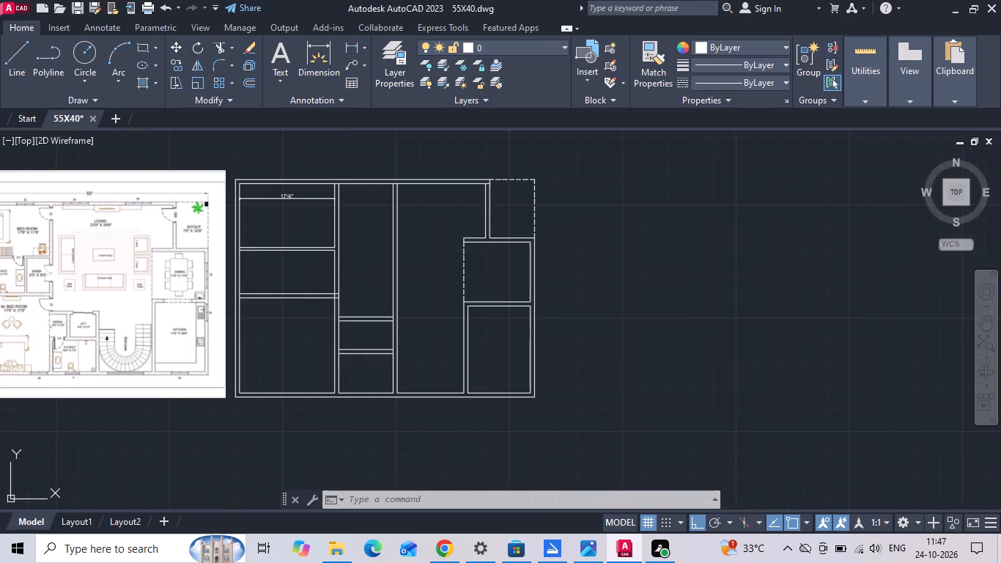
scroll(302, 309, "up", 5)
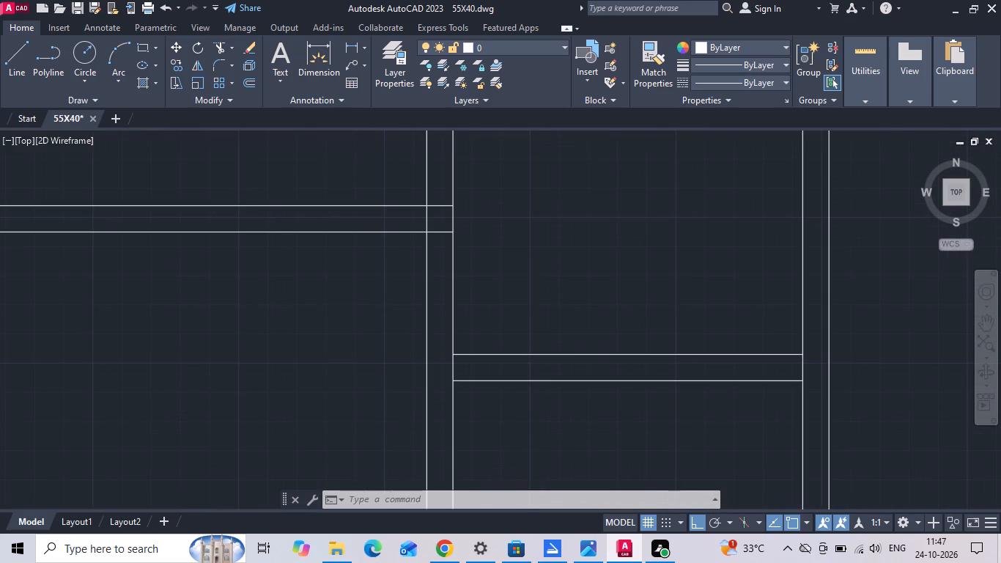
key("o")
key("Return")
type("3'")
key("Return")
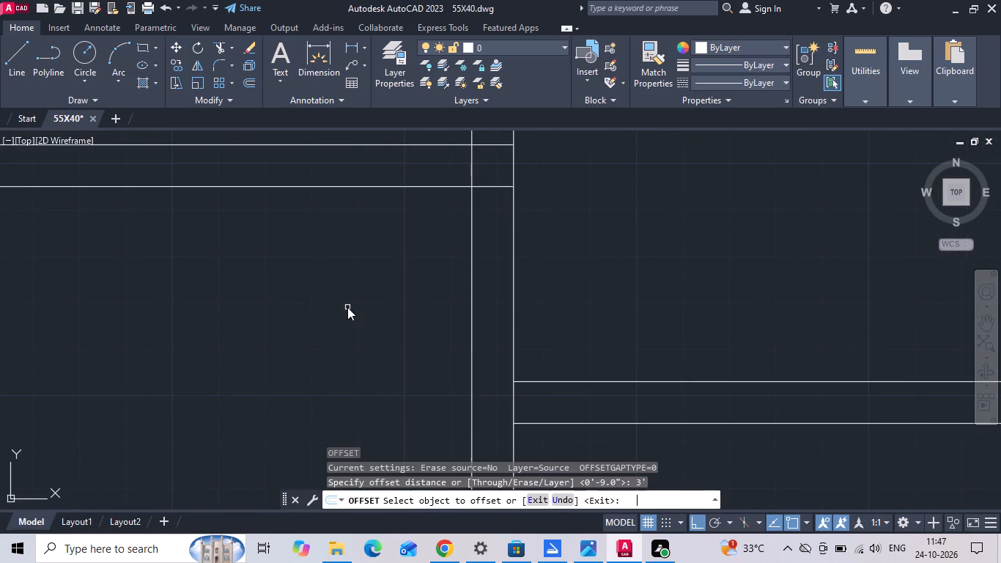
left_click(525, 380)
left_click(553, 324)
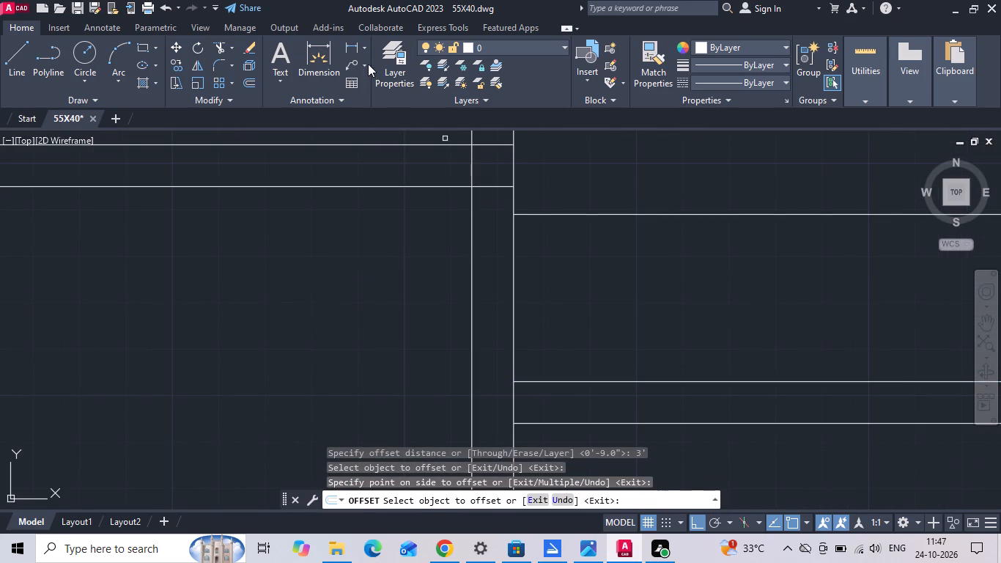
Measure the gap between the master bedroom's top wall and the new door opening line.
left_click(358, 48)
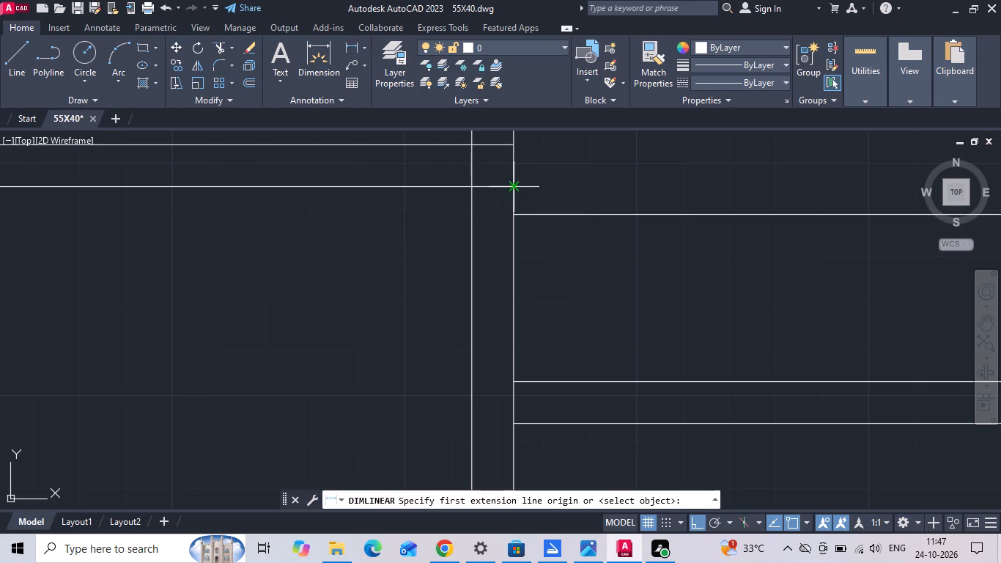
left_click(515, 185)
left_click(516, 214)
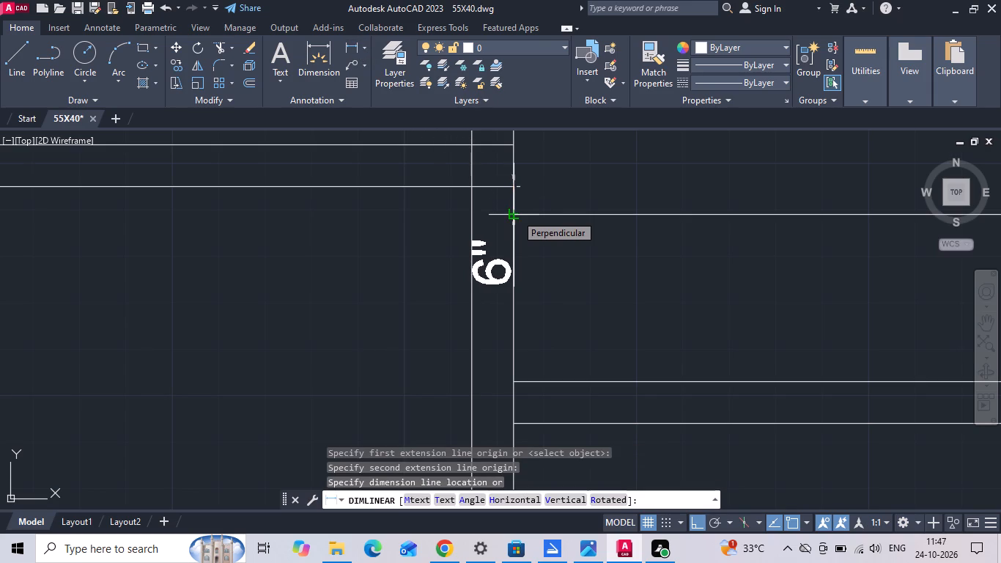
key("Escape")
Extend the door opening line and both lines of the dress and toilet top walls across the master bedroom's right-hand wall.
scroll(536, 220, "down", 3)
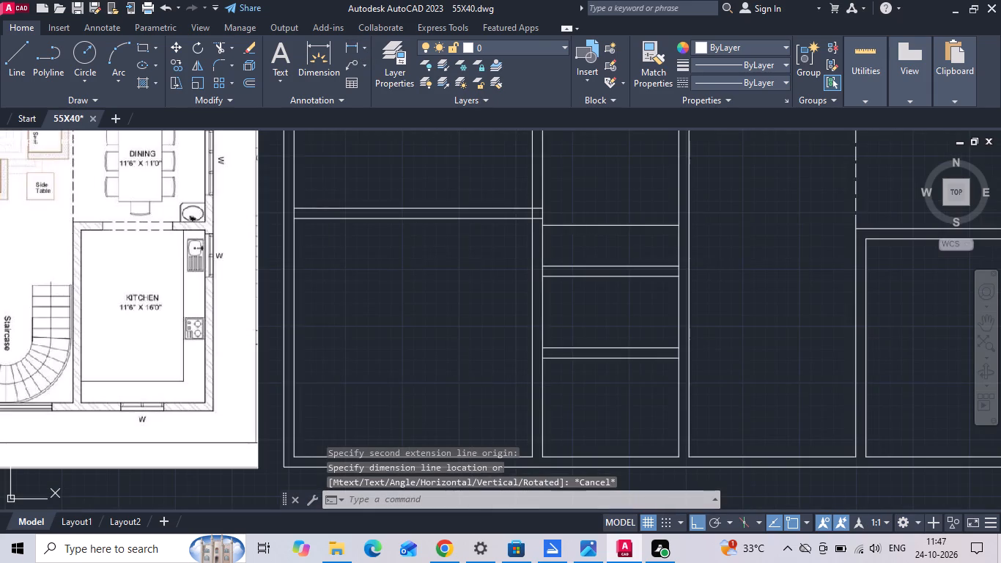
middle_click_drag(0, 251, 261, 245)
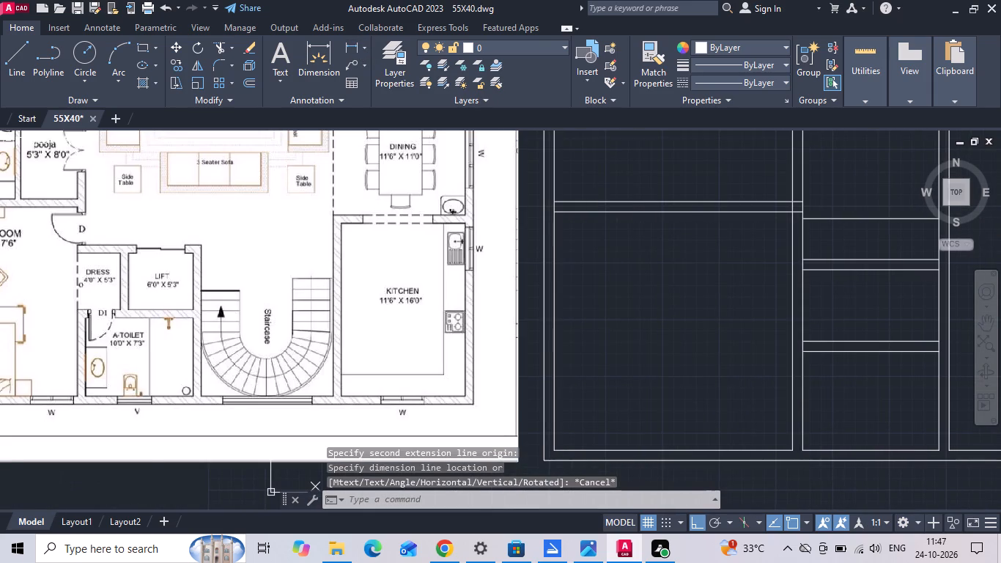
type("EX")
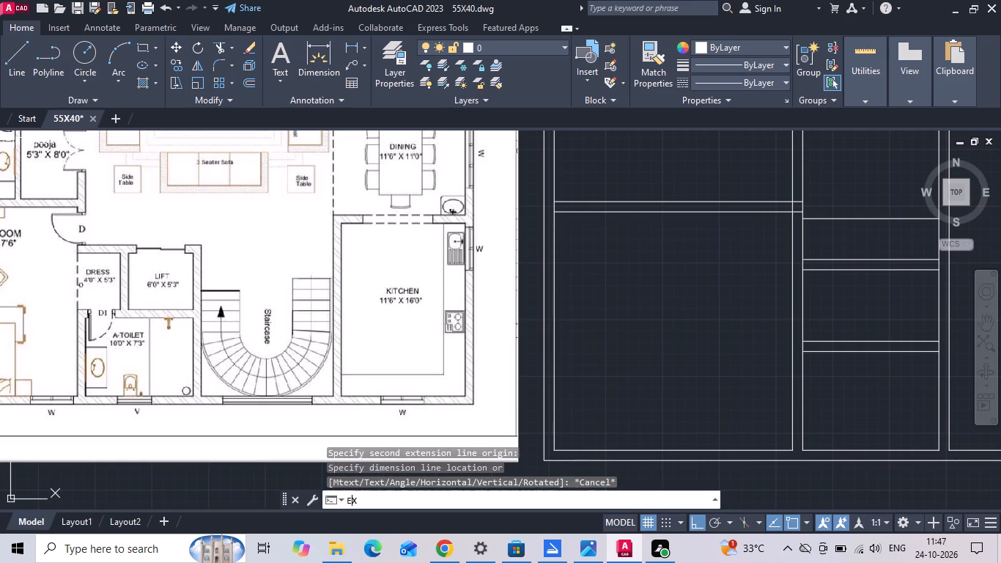
key("space")
key("space")
left_click(811, 221)
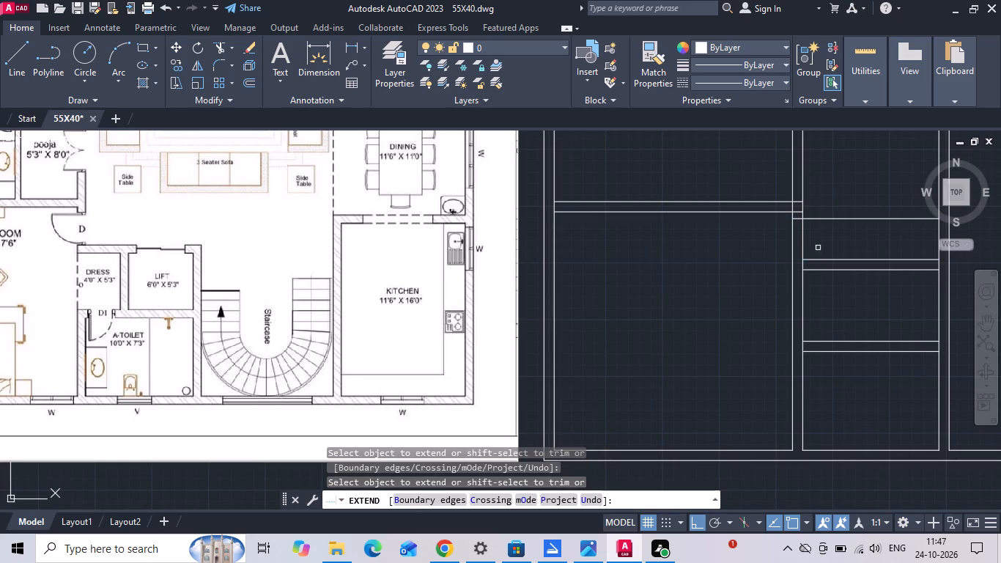
left_click(819, 246)
left_click(824, 277)
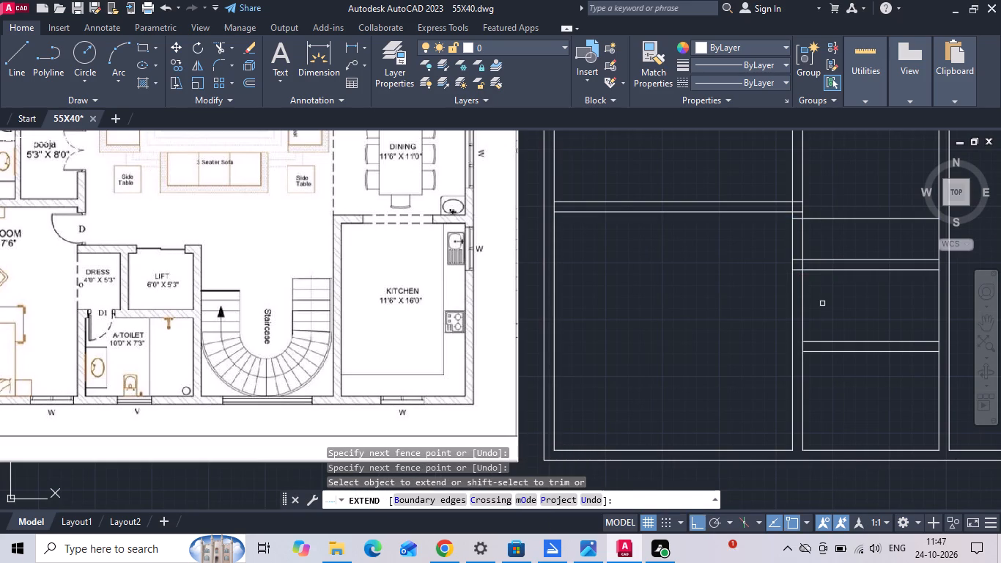
left_click(822, 304)
left_click(821, 358)
key("Escape")
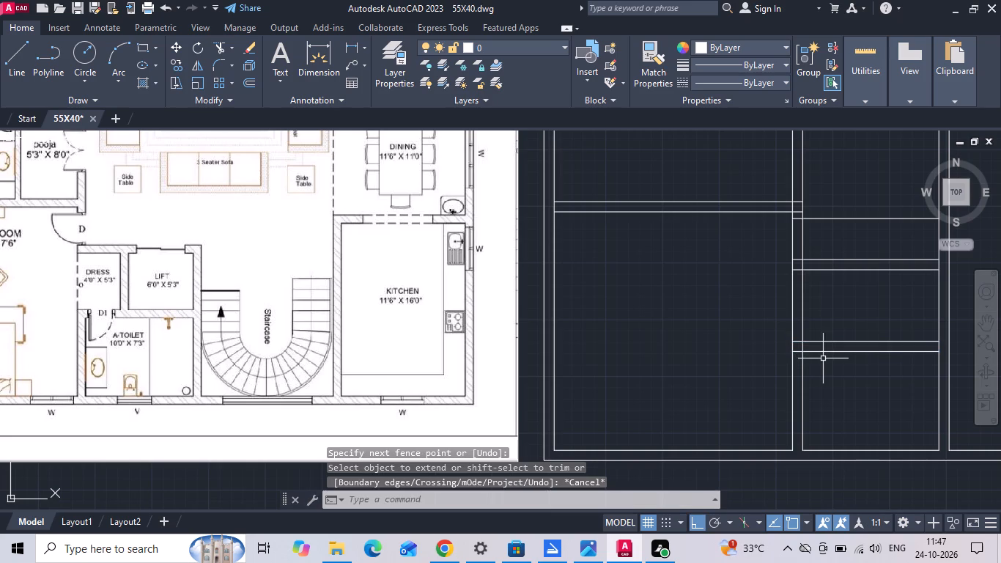
Trim the master bedroom's right-hand wall lines within the door opening and remove the opening line's excess beyond the wall.
key("t")
key("r")
key("space")
key("space")
left_click_drag(816, 241, 777, 241)
left_click_drag(830, 219, 830, 200)
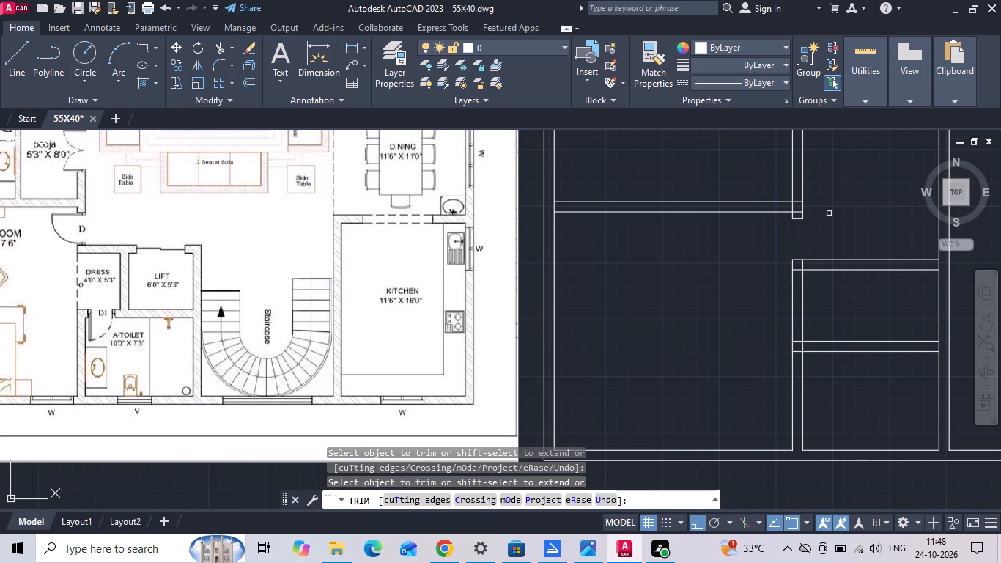
Trim the overlapping lines where the master bedroom's top wall meets its right-hand wall and the left exterior wall.
scroll(807, 203, "up", 4)
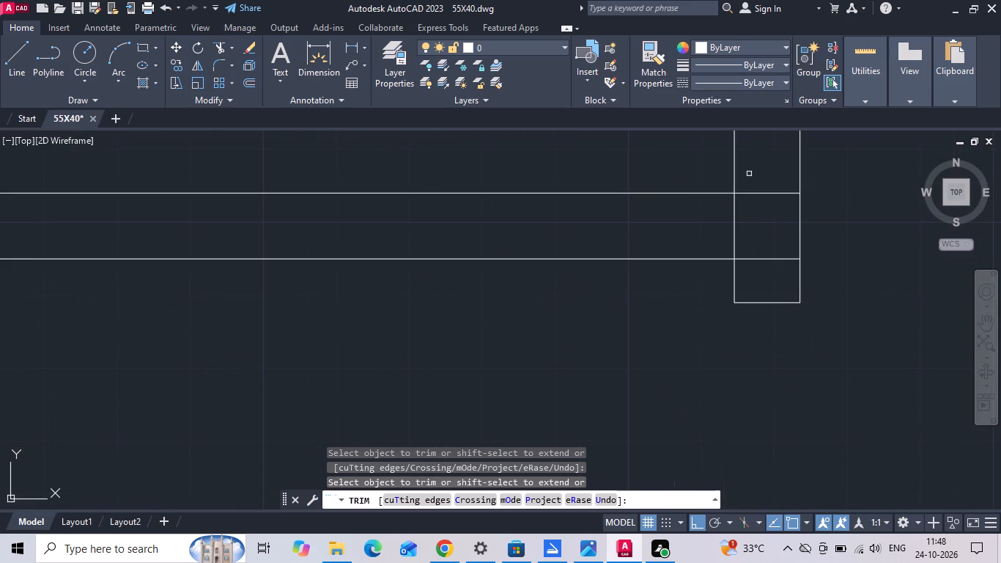
left_click_drag(749, 172, 757, 229)
left_click_drag(756, 279, 756, 246)
left_click_drag(756, 234, 720, 233)
left_click_drag(720, 233, 738, 225)
scroll(748, 223, "down", 3)
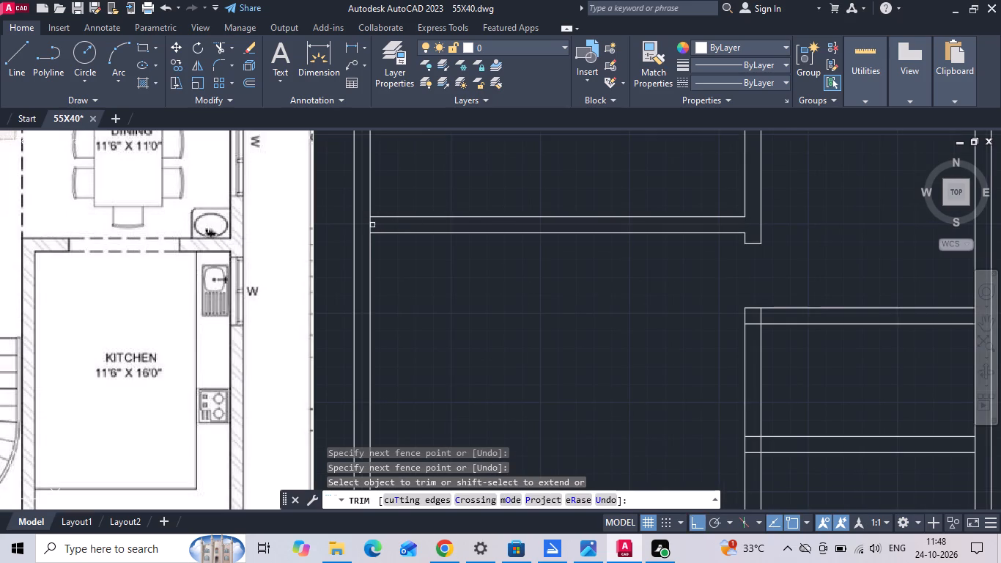
left_click(372, 225)
left_click(366, 225)
scroll(485, 279, "down", 1)
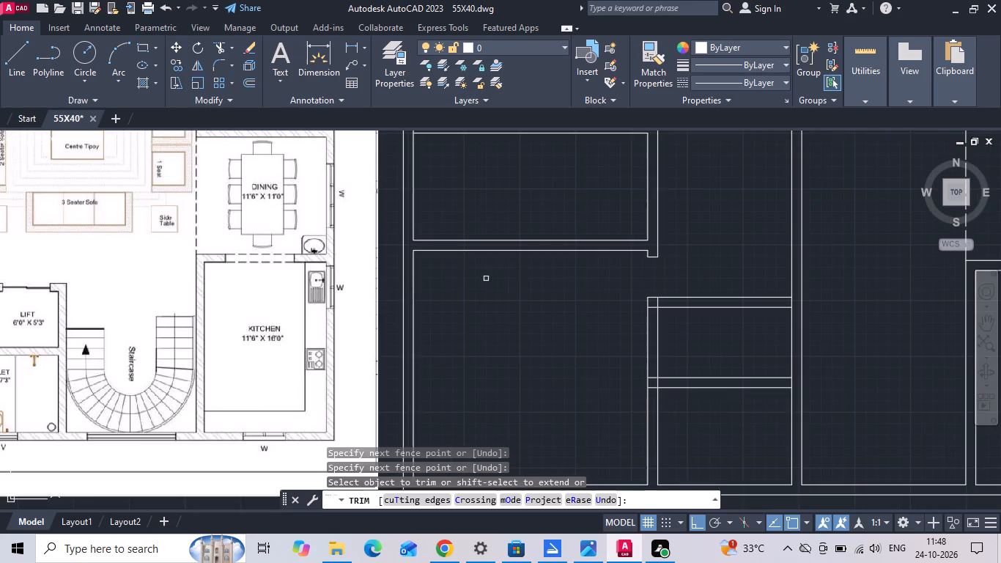
Trim the overlapping lines where the attached toilet's top wall meets the master bedroom's right-hand wall.
middle_click_drag(495, 325, 524, 292)
scroll(525, 292, "down", 1)
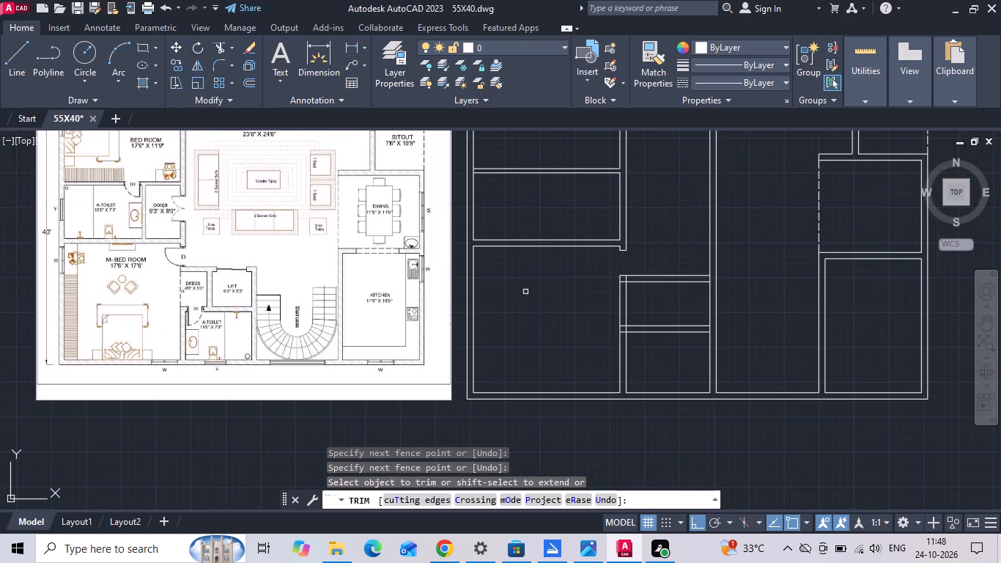
scroll(646, 342, "up", 1)
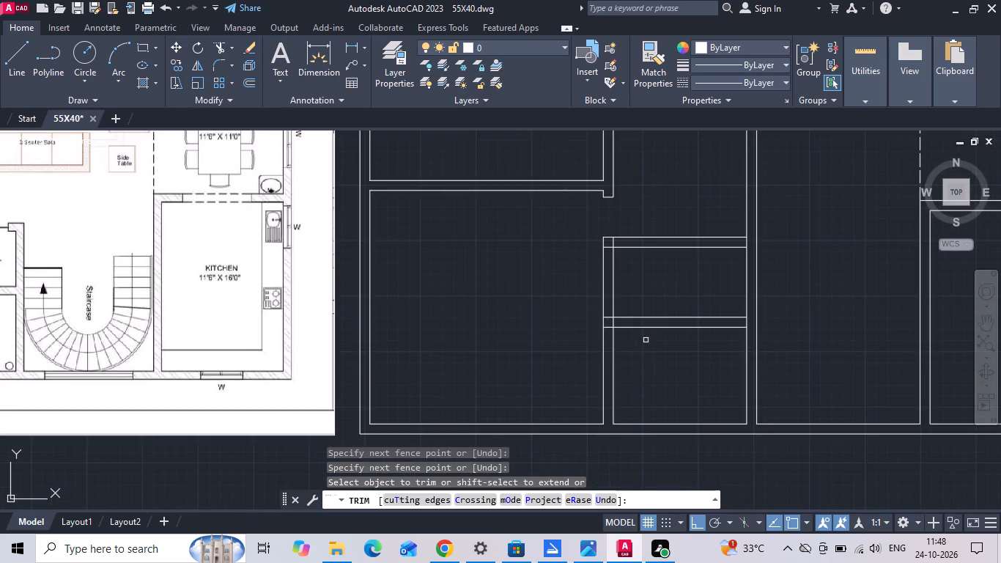
scroll(621, 328, "up", 3)
left_click(586, 309)
left_click(564, 327)
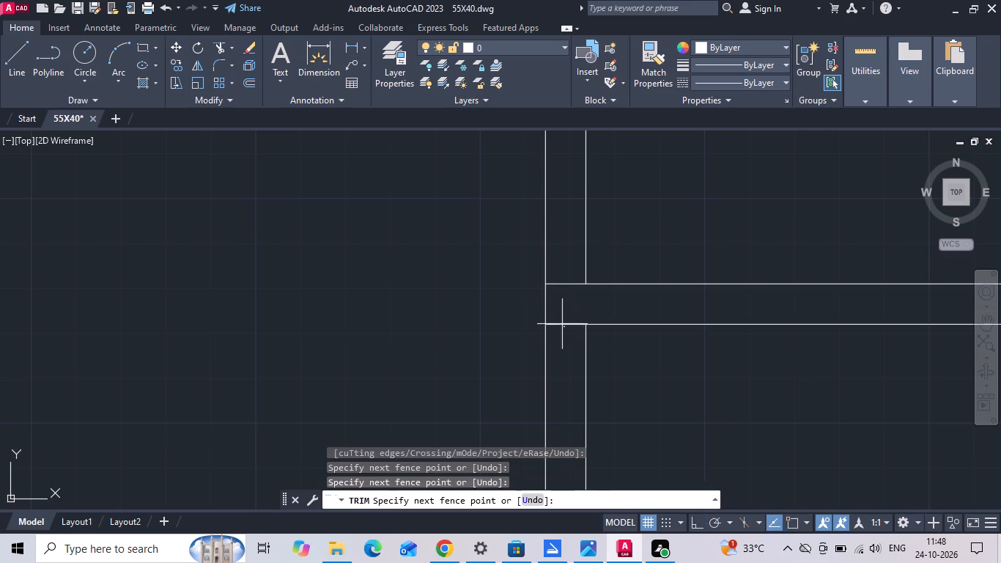
left_click(558, 305)
scroll(558, 309, "down", 3)
key("Escape")
middle_click_drag(408, 328, 581, 311)
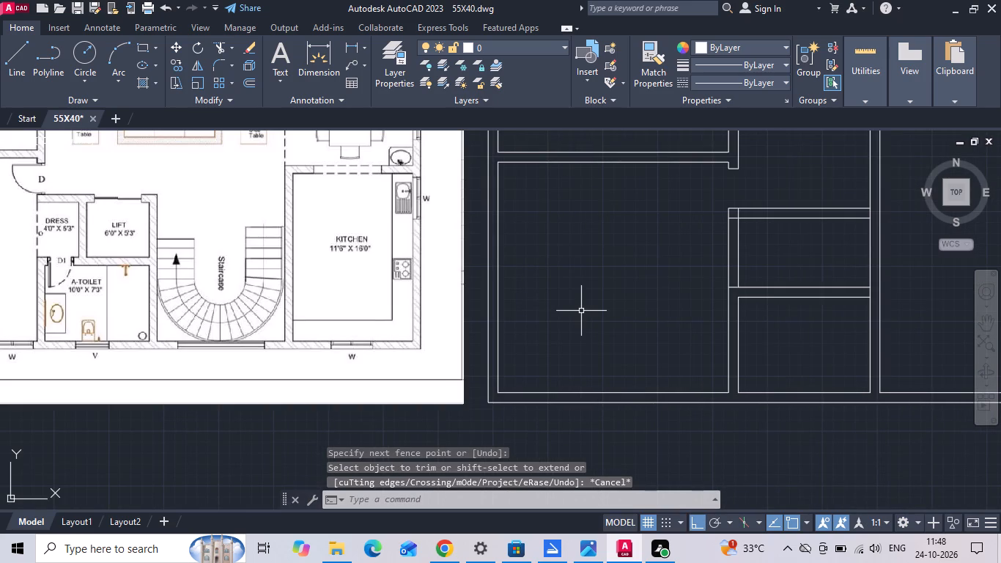
key("Escape")
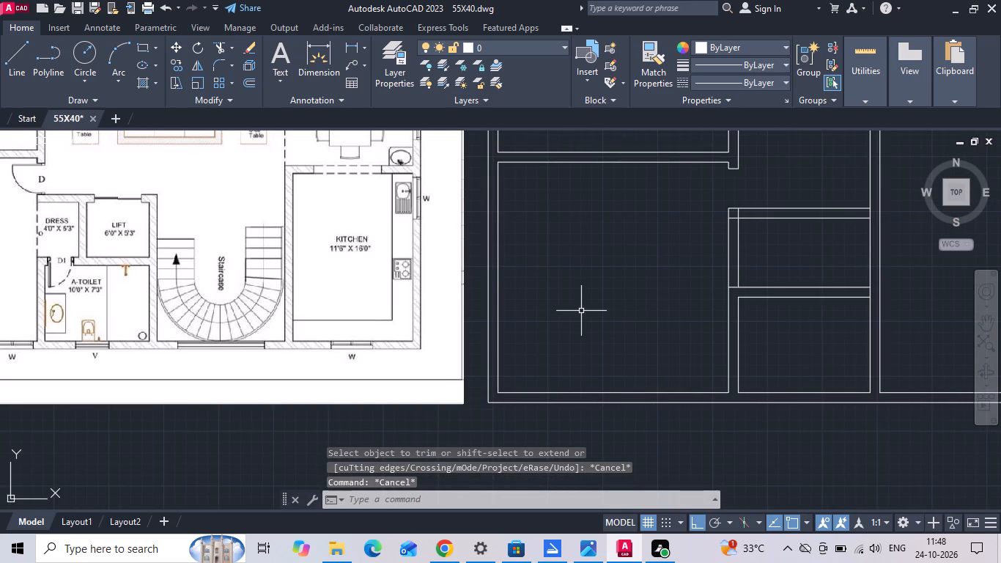
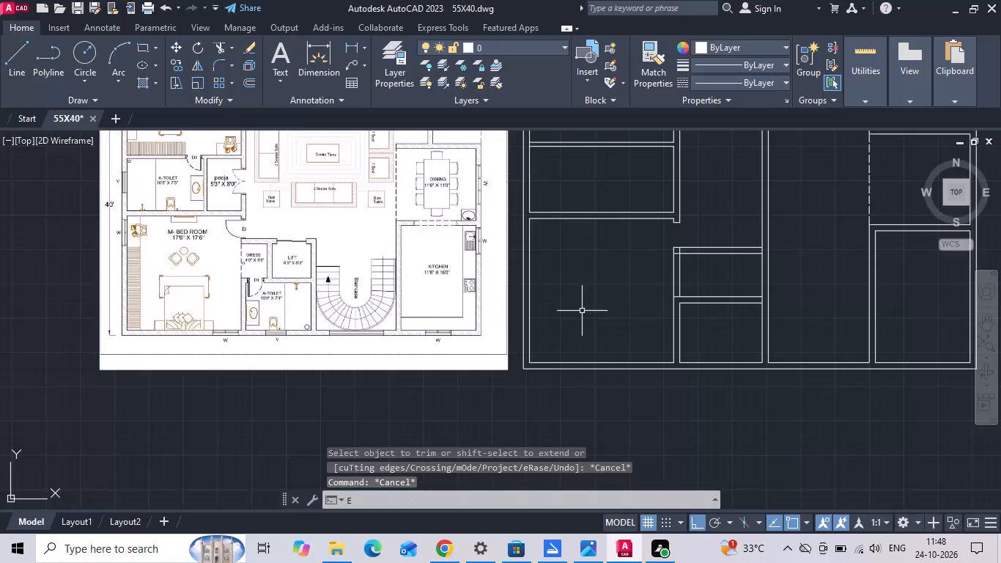
Extend the outer line of the dress and lift top wall to the outer line of the lift's right-hand wall.
key("space")
key("space")
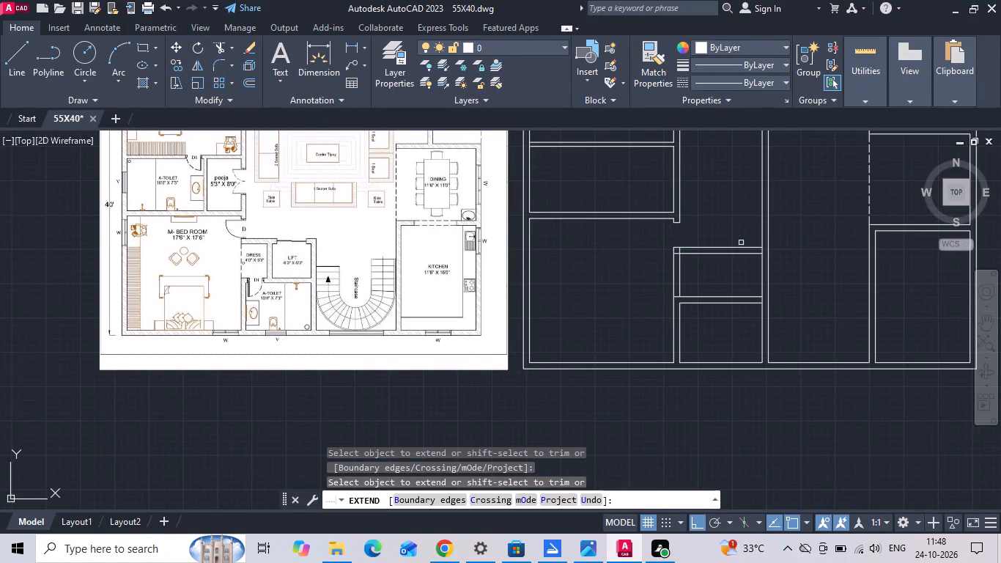
left_click(742, 246)
key("Escape")
Trim both lines of the lift's right-hand wall above the dress and lift top wall.
type("TR")
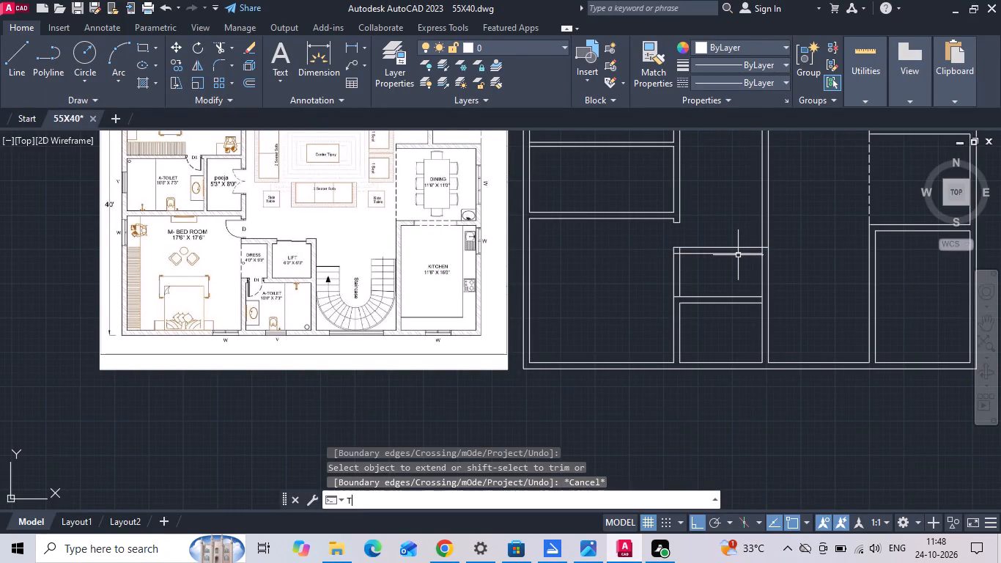
key("space")
key("space")
left_click_drag(791, 222, 750, 216)
key("Escape")
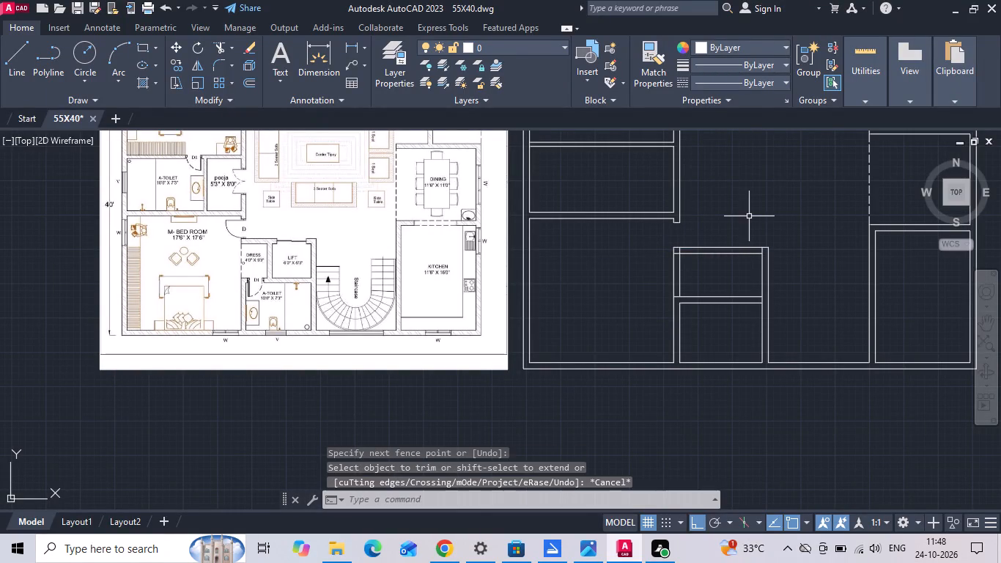
Trim the right-hand wall's inner line where it crosses the lift's top wall and the attached toilet's top wall.
scroll(276, 265, "up", 2)
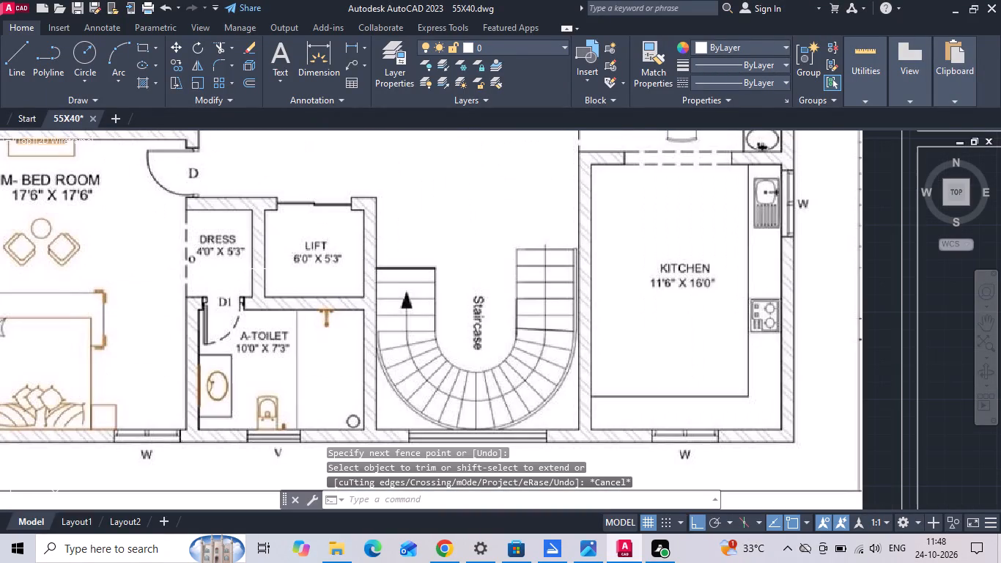
scroll(232, 277, "down", 1)
middle_click_drag(798, 280, 730, 277)
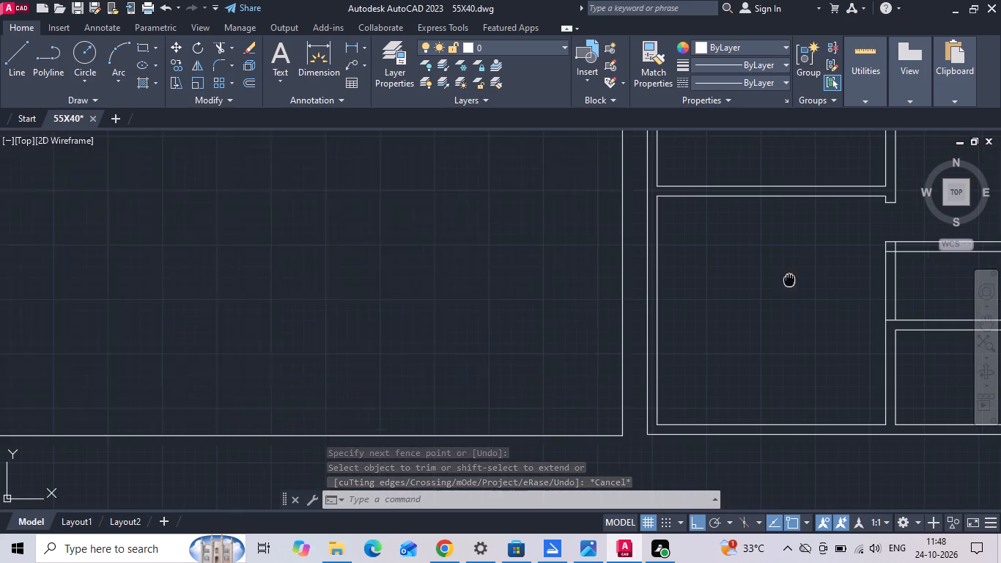
middle_click_drag(730, 277, 372, 272)
type("TR")
key("space")
key("space")
scroll(601, 255, "up", 1)
left_click(605, 230)
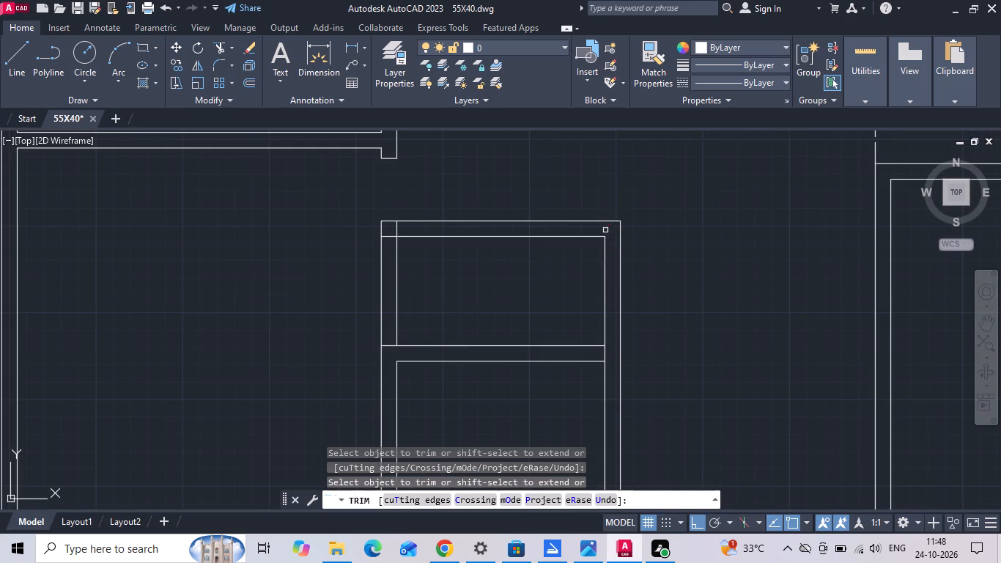
left_click(606, 356)
key("Escape")
Copy the lift's right-hand inner wall line 6' to the left.
left_click(610, 273)
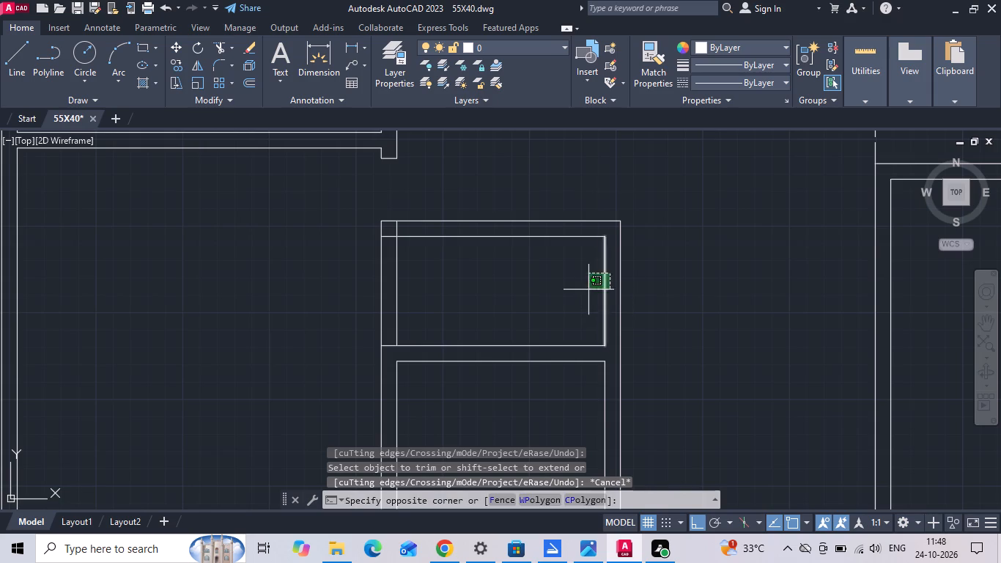
left_click(588, 290)
right_click(588, 290)
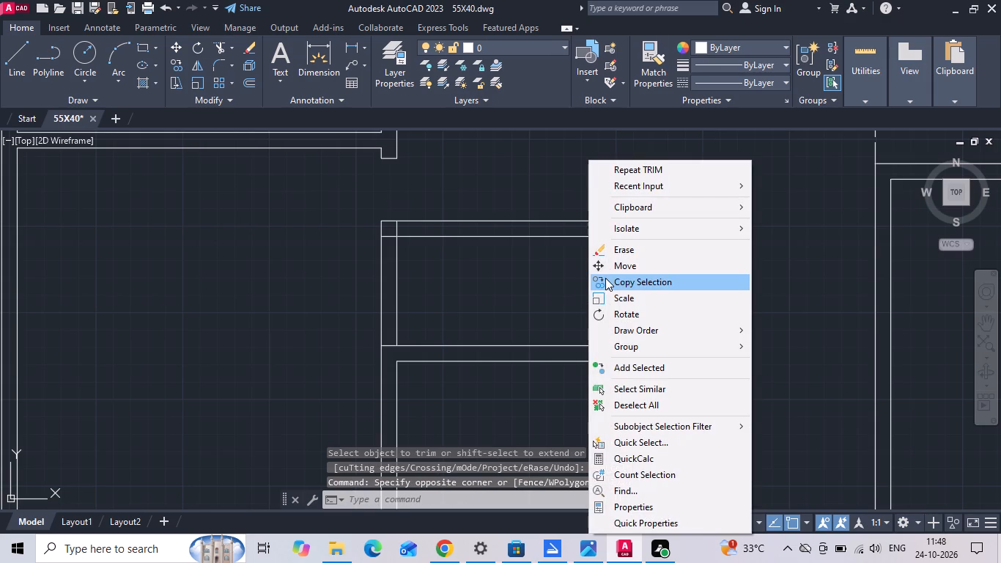
left_click(610, 280)
left_click(712, 295)
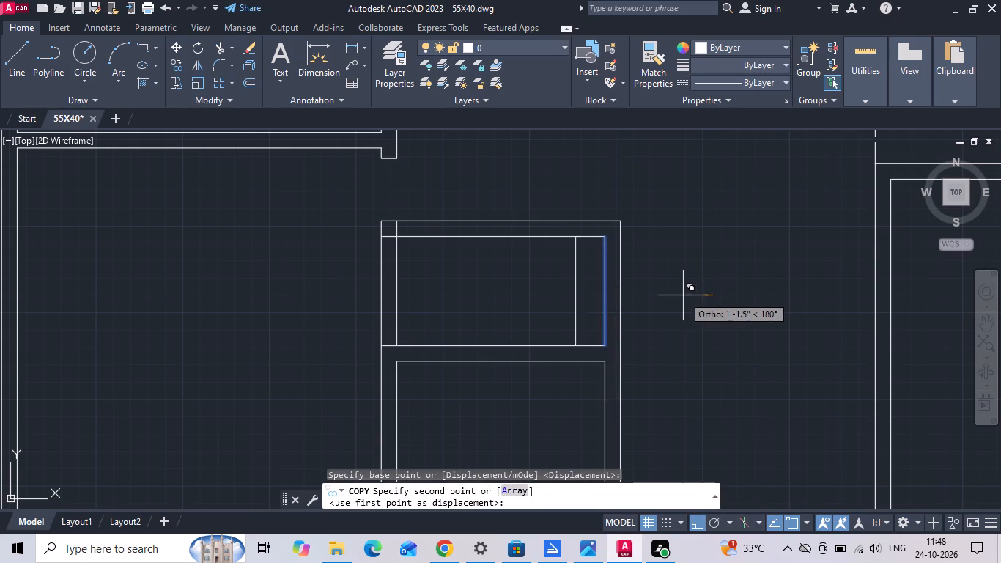
type("6'")
key("Return")
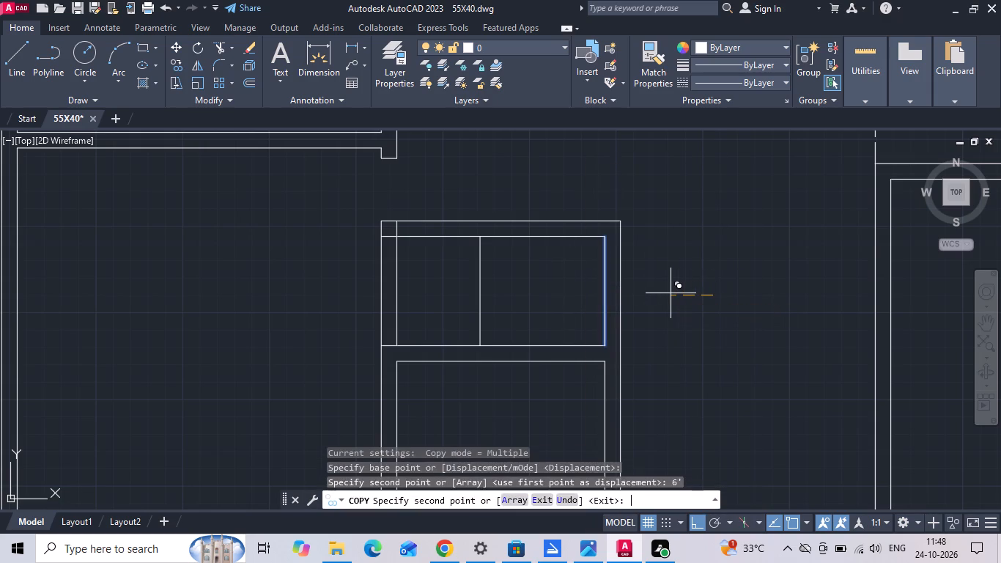
key("Escape")
Offset the copied line 9" to the left to form the wall between dress and lift.
type("O 9")
key("space")
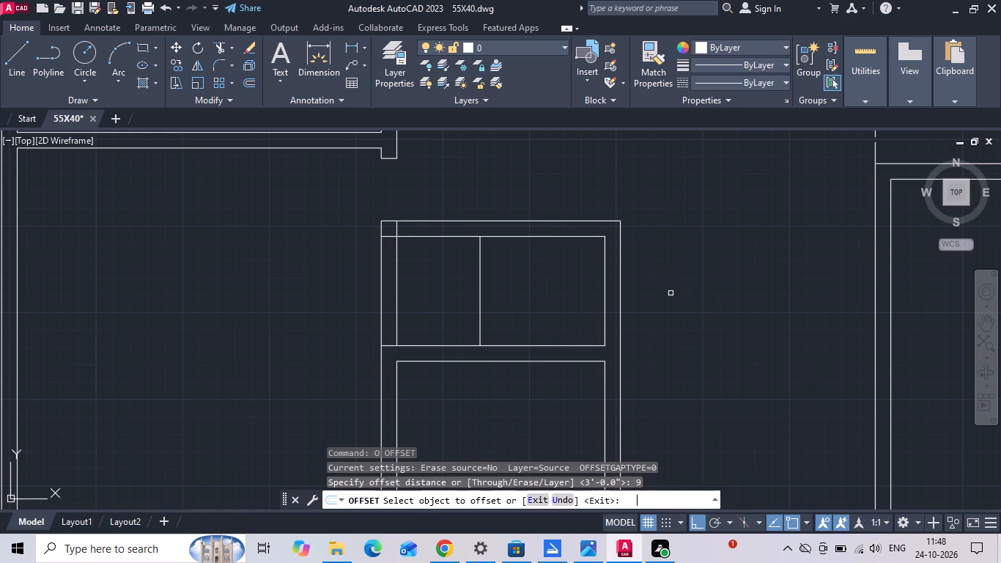
left_click(479, 273)
left_click(455, 273)
key("Escape")
Trim the top and bottom wall lines between the two lines of the dress and lift partition.
scroll(669, 288, "down", 2)
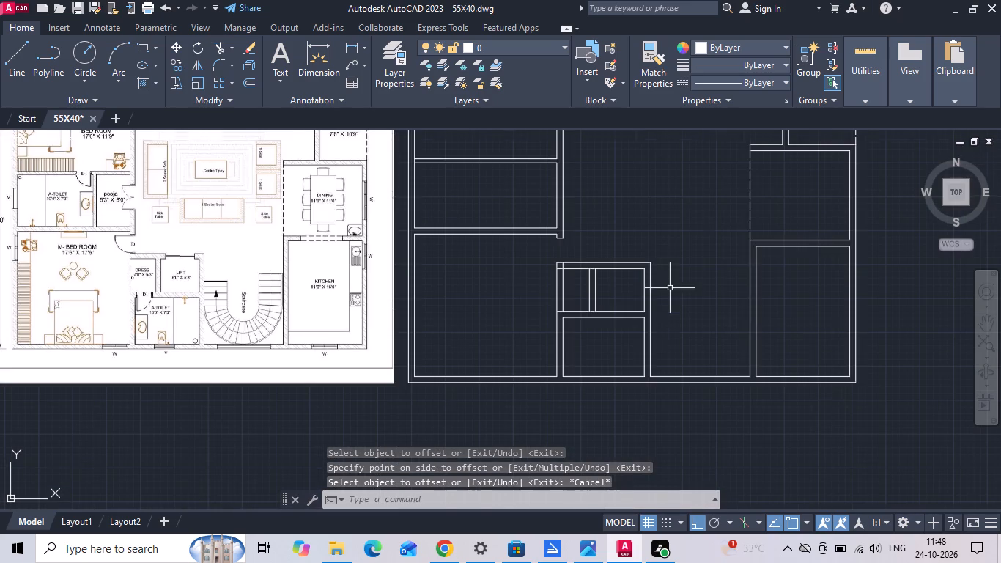
type("TR")
key("space")
key("space")
scroll(591, 302, "up", 2)
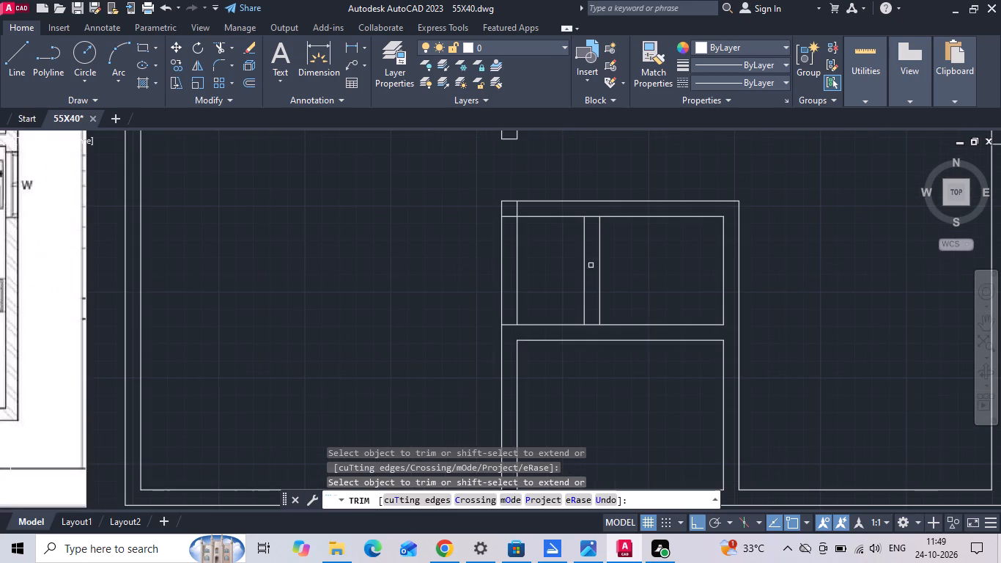
left_click(594, 214)
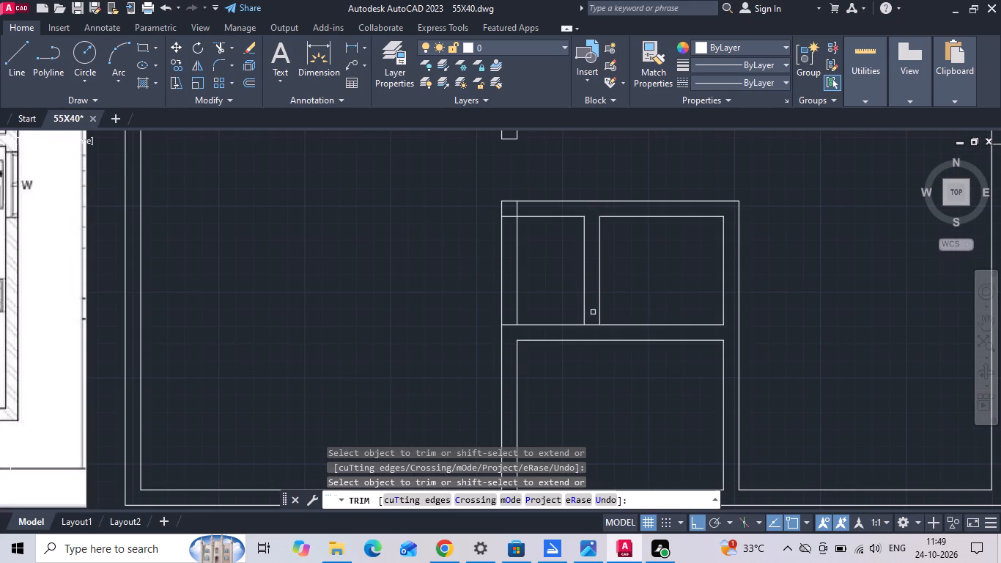
left_click(594, 324)
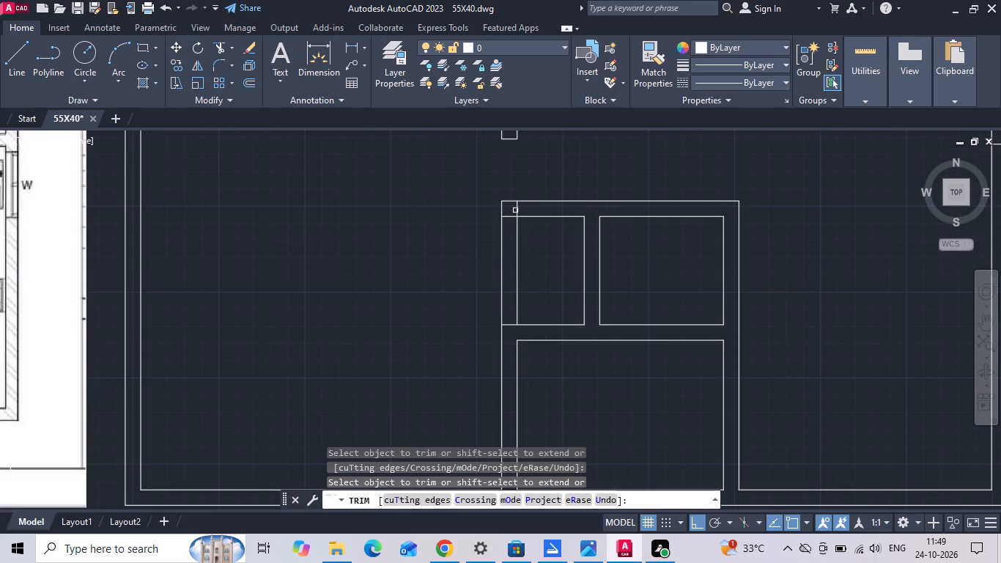
Trim away the leftover inner line of the master bedroom wall through the dress and its top wall.
left_click(515, 210)
left_click(517, 232)
key("Escape")
Trim away the wall line closing the dress's left side towards the master bedroom, and save the drawing.
scroll(530, 246, "down", 2)
scroll(62, 279, "up", 1)
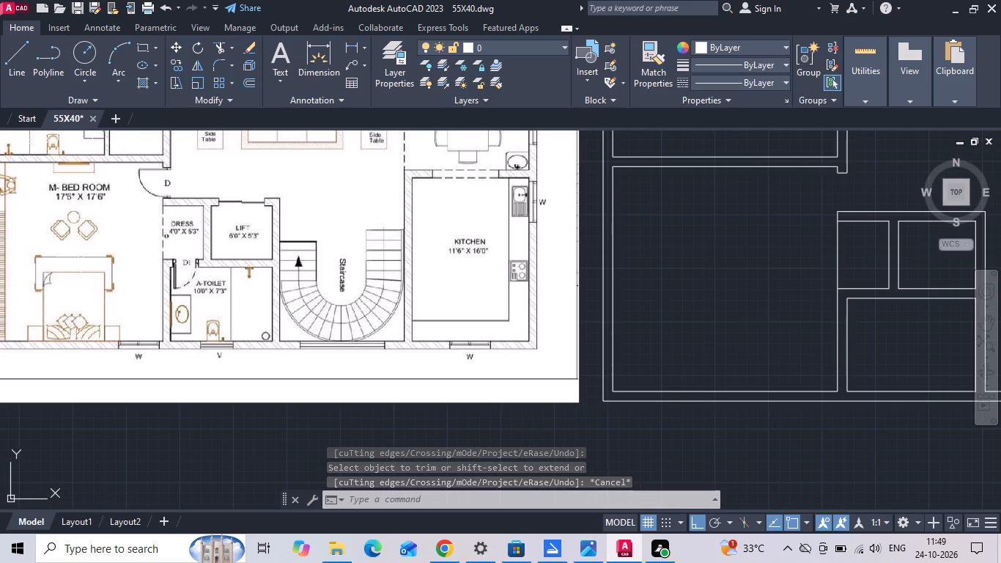
scroll(81, 257, "down", 1)
key("t")
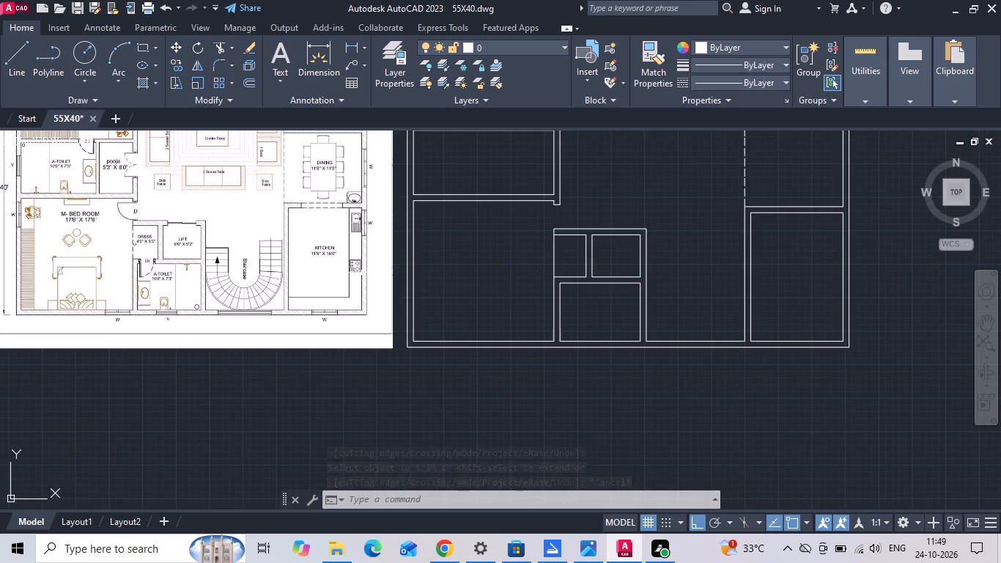
key("r")
key("space")
key("space")
scroll(555, 254, "up", 2)
left_click_drag(569, 252, 533, 254)
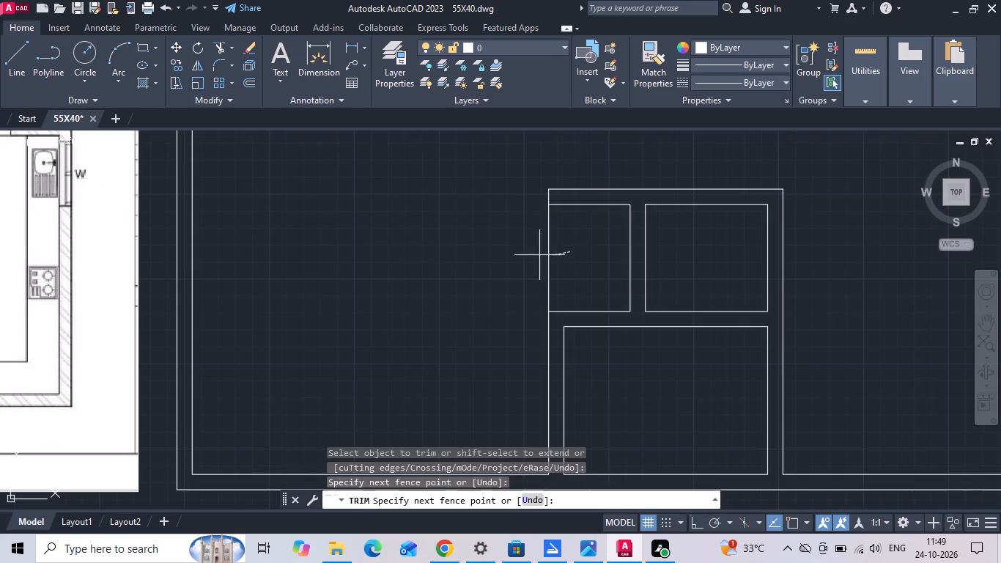
left_click_drag(533, 254, 499, 249)
key("Escape")
key("ctrl+s")
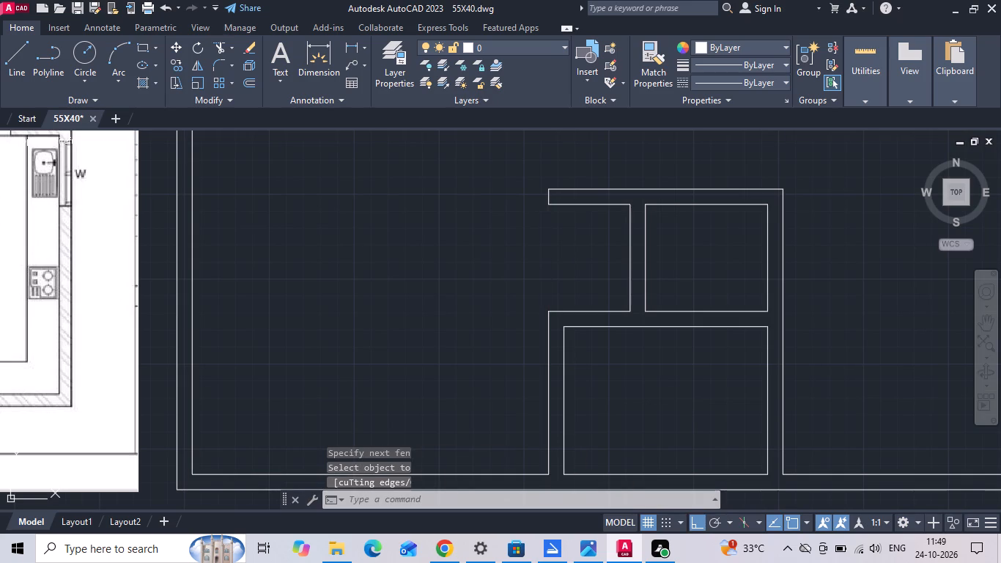
Draw a line across the dress's open left side between the two wall corners.
type("L")
key("space")
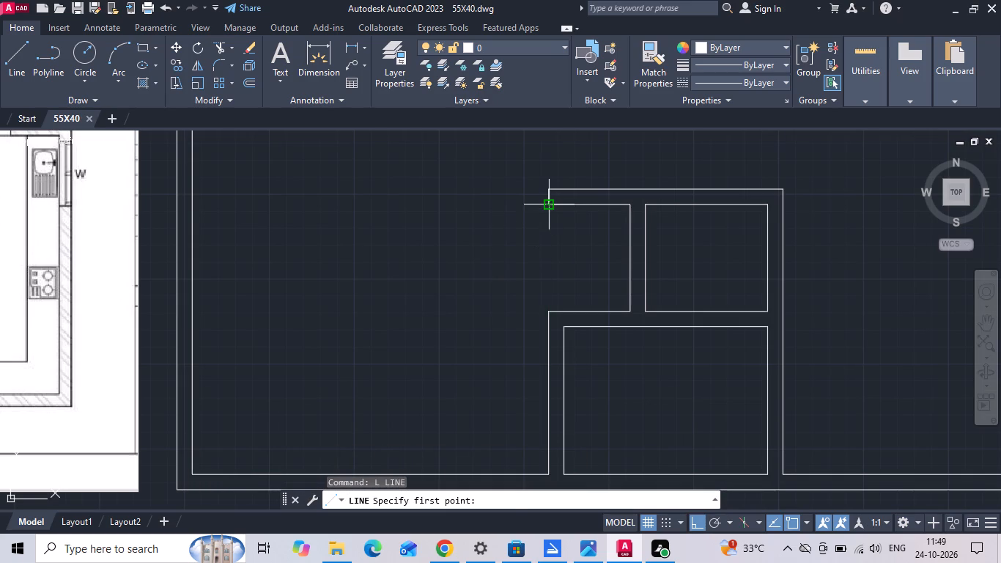
left_click(550, 205)
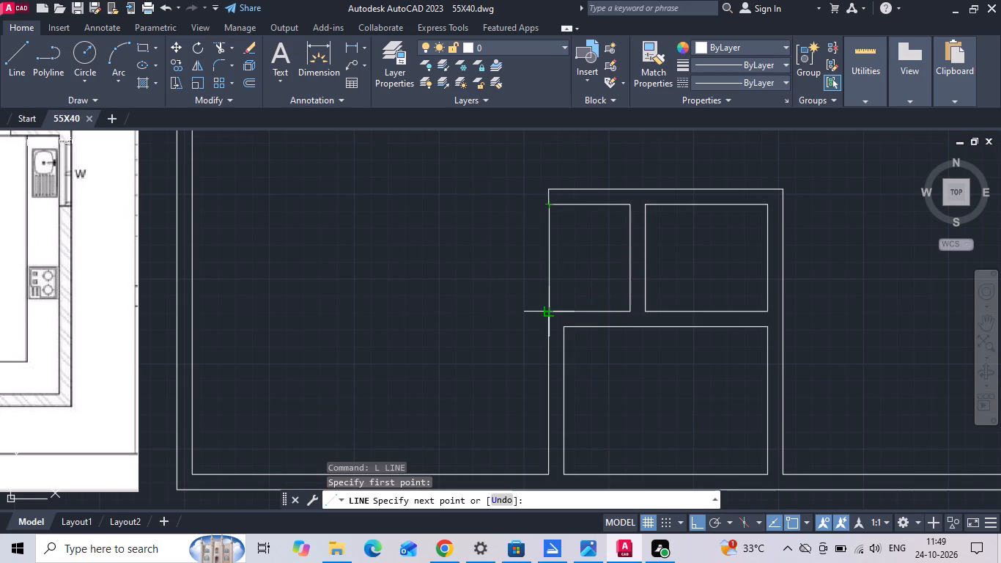
left_click(547, 317)
key("Escape")
Match the dress opening line's properties to the dashed line on the dining area's left side.
scroll(500, 320, "down", 2)
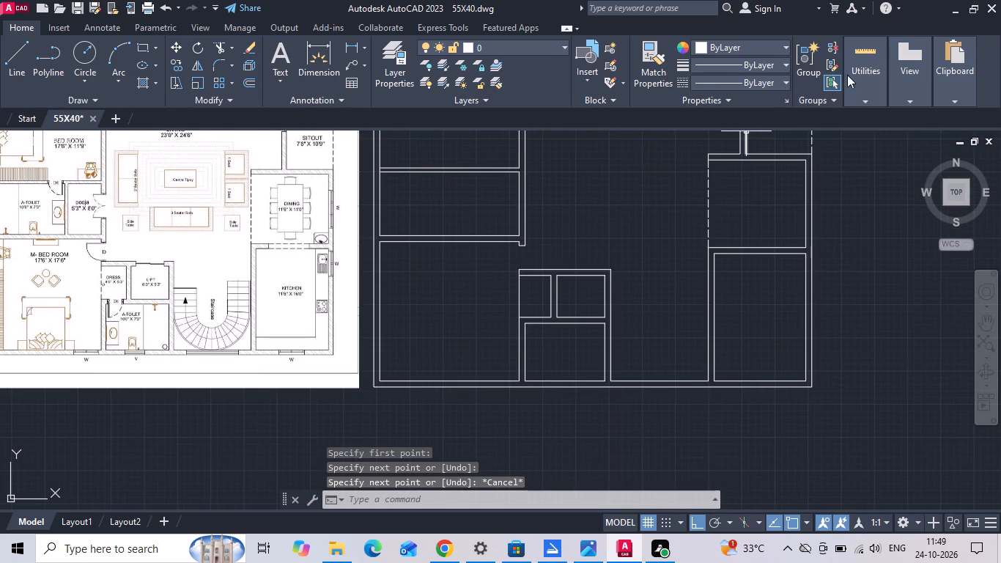
left_click(651, 78)
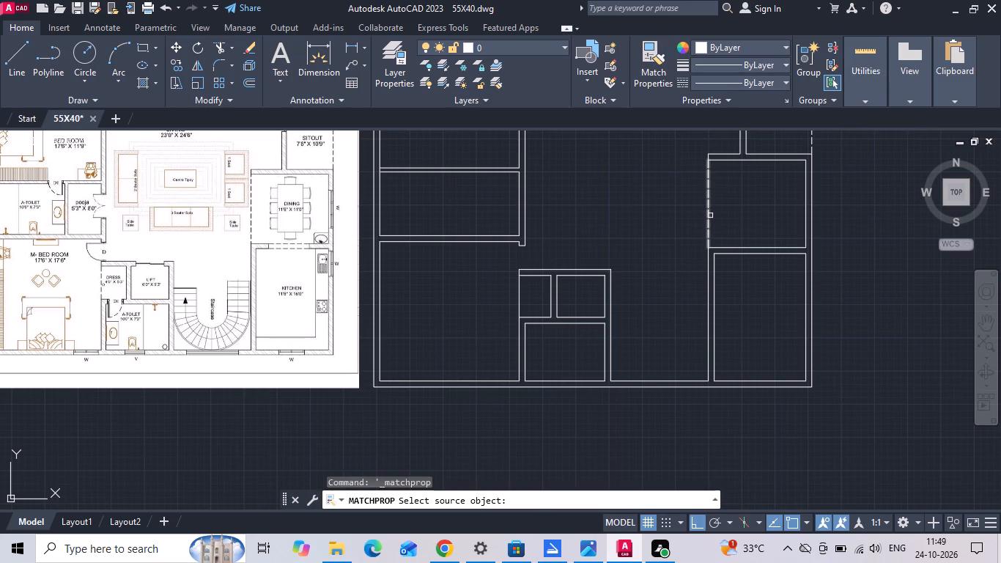
left_click(710, 216)
scroll(542, 302, "up", 3)
left_click_drag(516, 292, 373, 294)
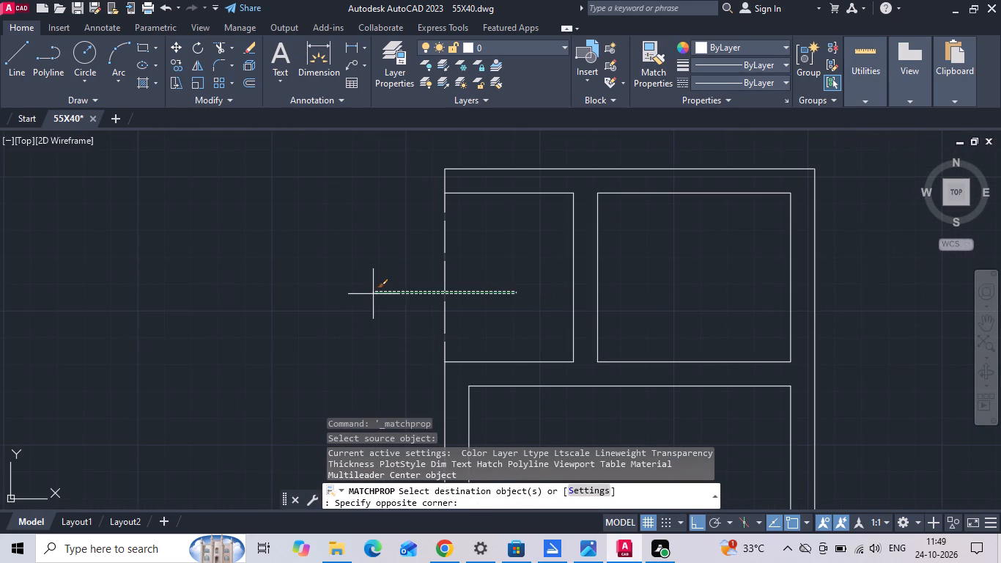
left_click(373, 294)
key("Escape")
Copy the dress's right-hand wall line 6" to the left for the attached toilet's door opening.
scroll(561, 294, "down", 3)
scroll(112, 284, "up", 1)
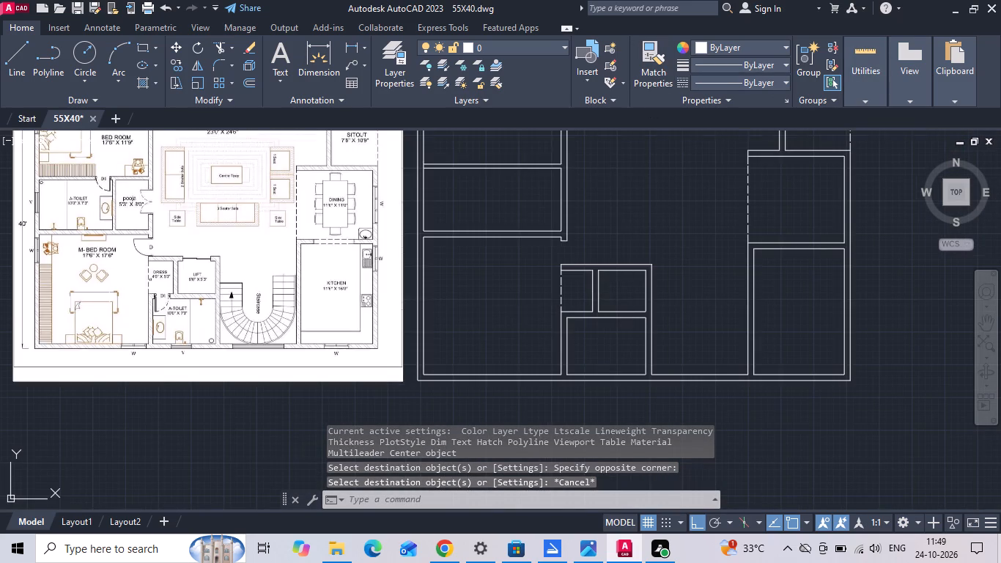
scroll(205, 318, "up", 2)
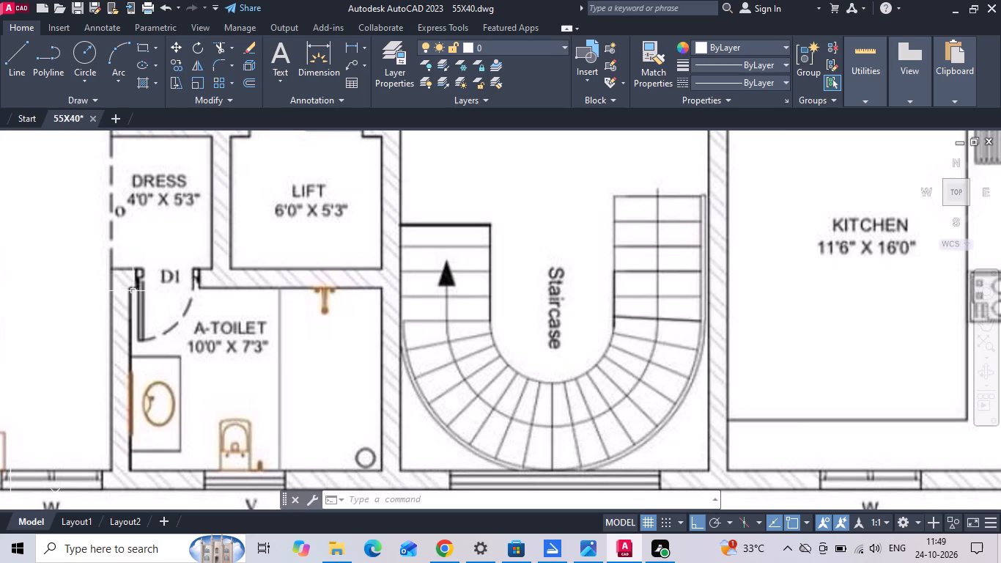
scroll(107, 290, "down", 2)
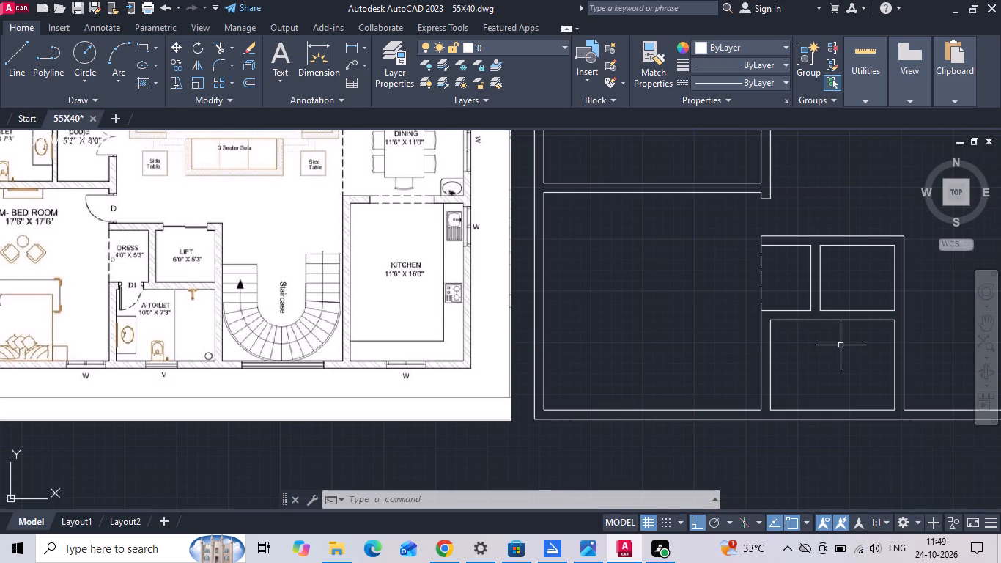
scroll(852, 337, "up", 3)
left_click(682, 218)
left_click(609, 202)
right_click(609, 202)
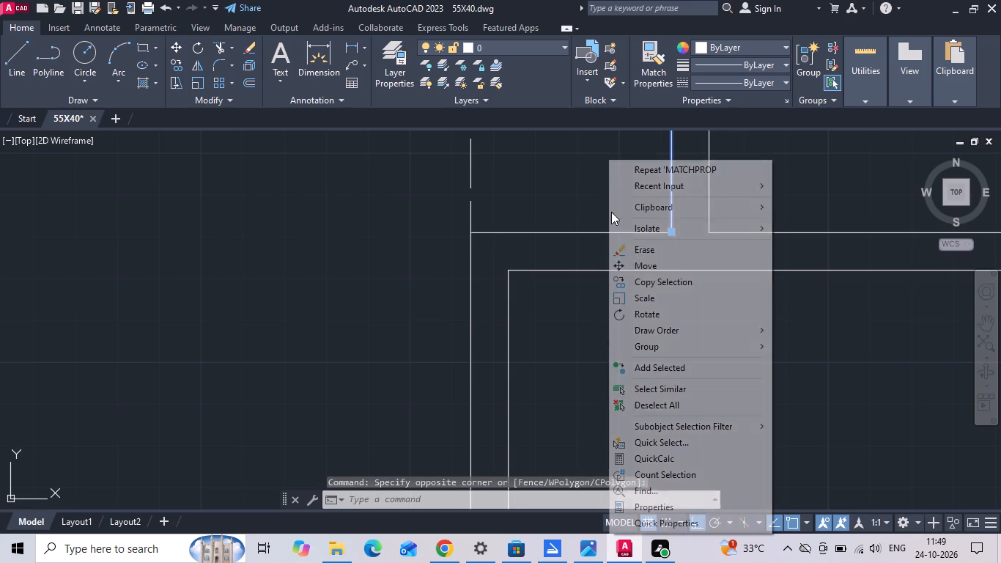
left_click(645, 281)
left_click_drag(728, 331, 687, 342)
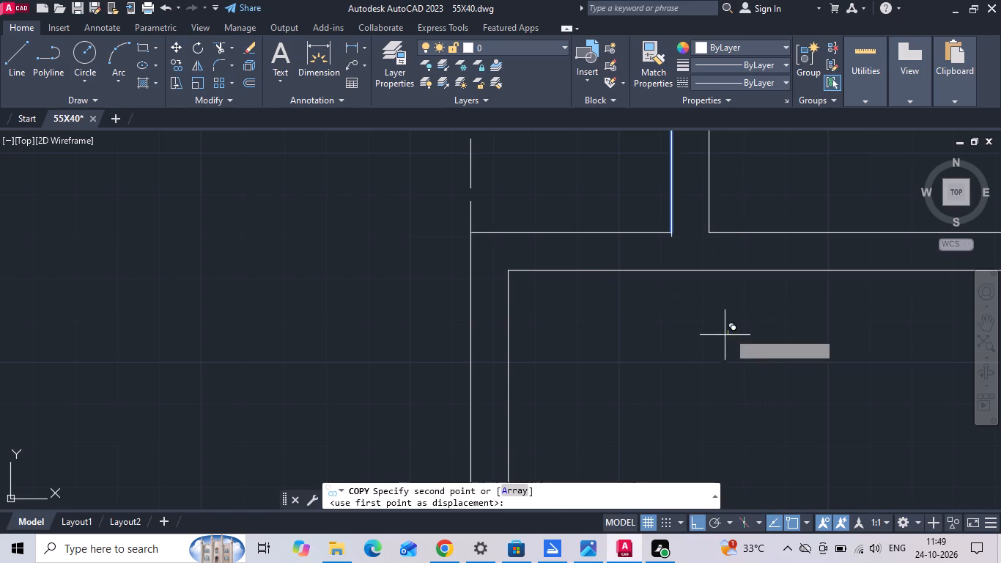
left_click_drag(687, 342, 700, 340)
type("6")
key("space")
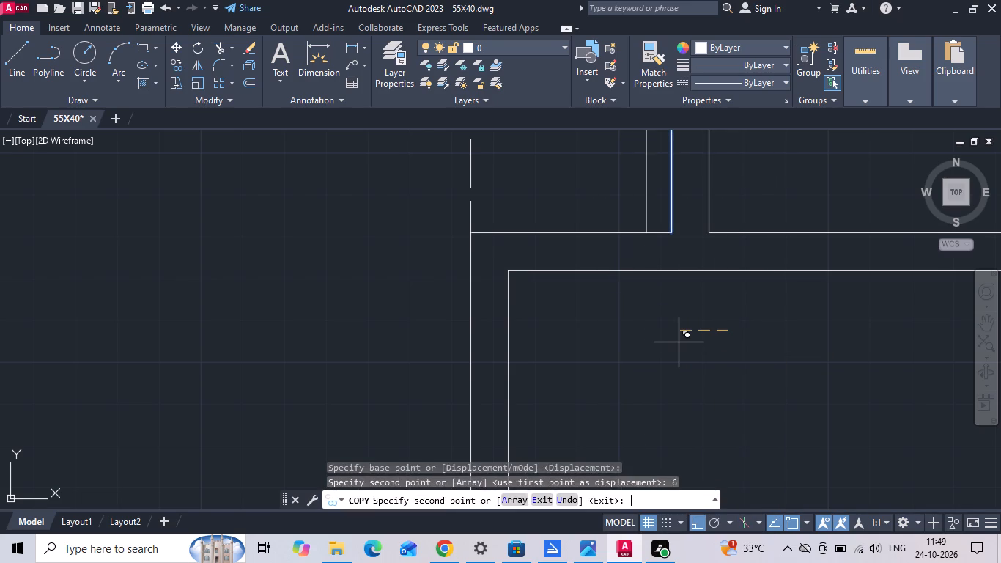
key("Escape")
Extend the copied line down to the lower line of the wall between dress and attached toilet.
key("e")
key("x")
key("space")
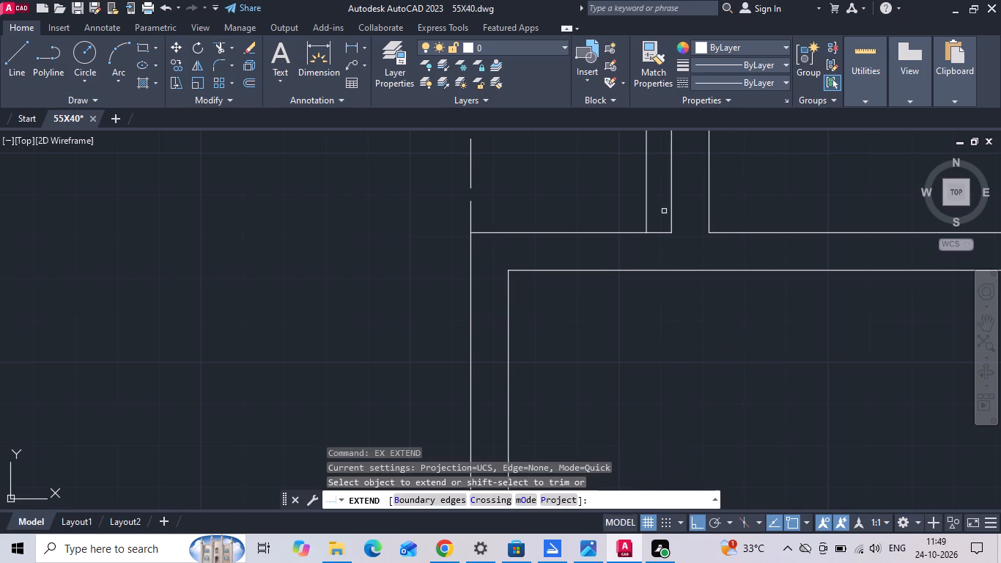
left_click_drag(658, 210, 638, 205)
key("Escape")
Trim the copied line above the wall between dress and attached toilet, keeping only the door jamb.
type("TR")
key("space")
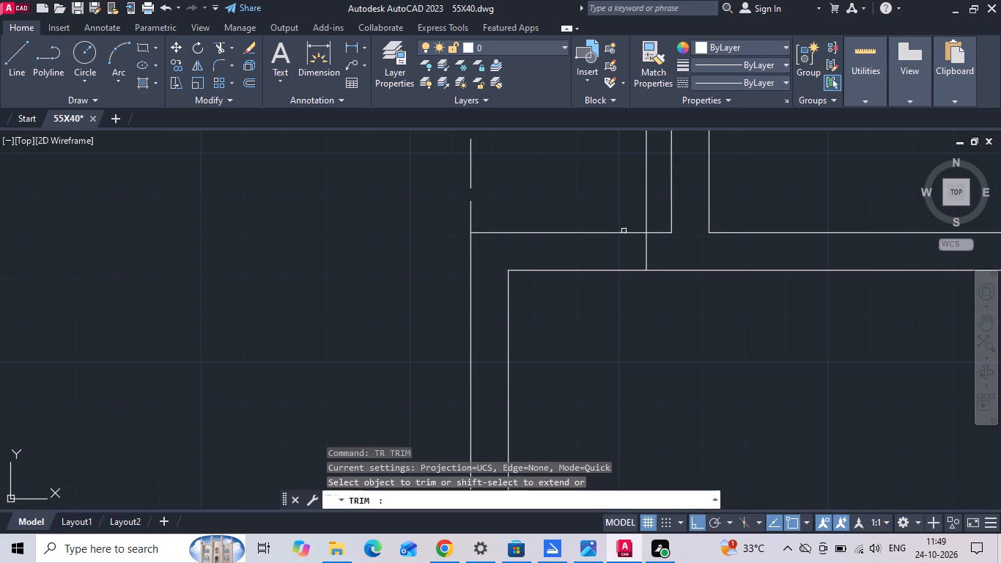
left_click(647, 190)
key("Escape")
Copy the attached toilet's door jamb line 2'6" to the left across the wall for the opposite jamb.
left_click(647, 262)
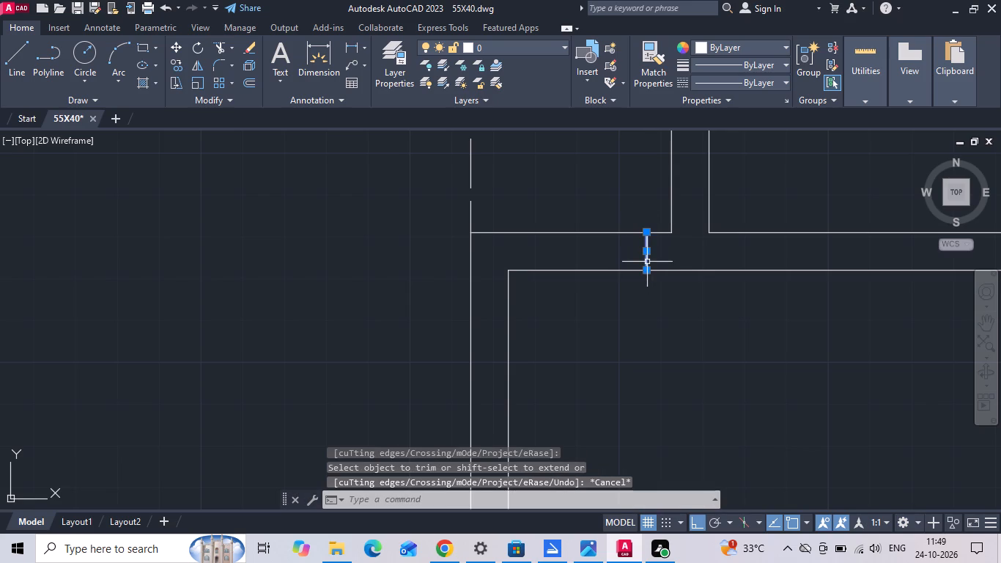
right_click(647, 262)
left_click(682, 282)
left_click_drag(776, 358, 710, 361)
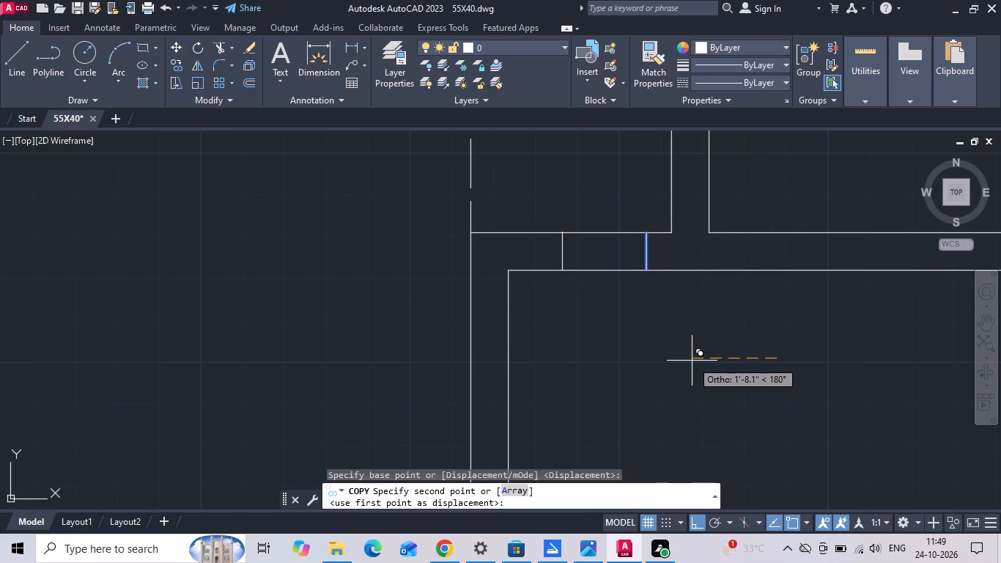
key("2")
key("apostrophe")
type("6")
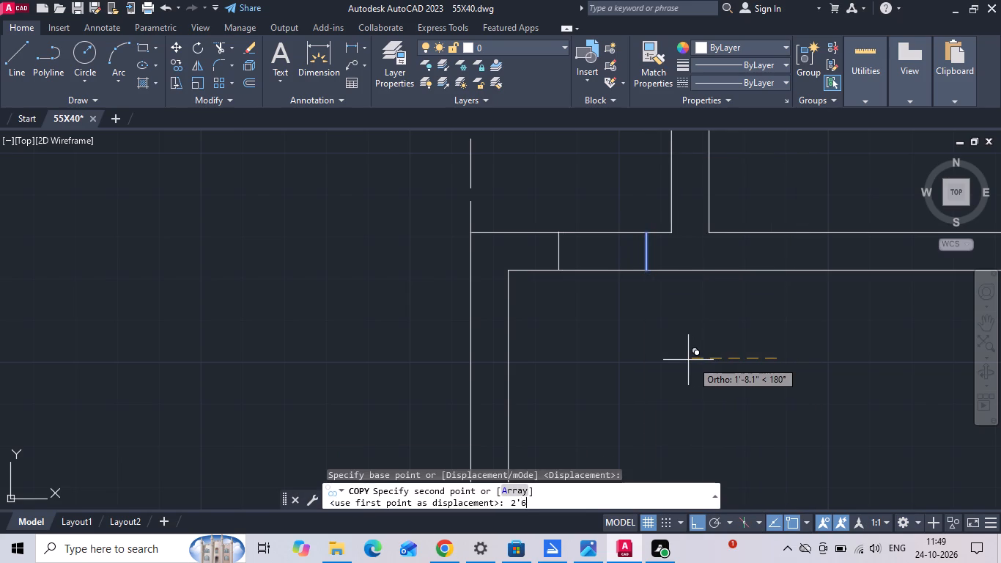
key("space")
key("Escape")
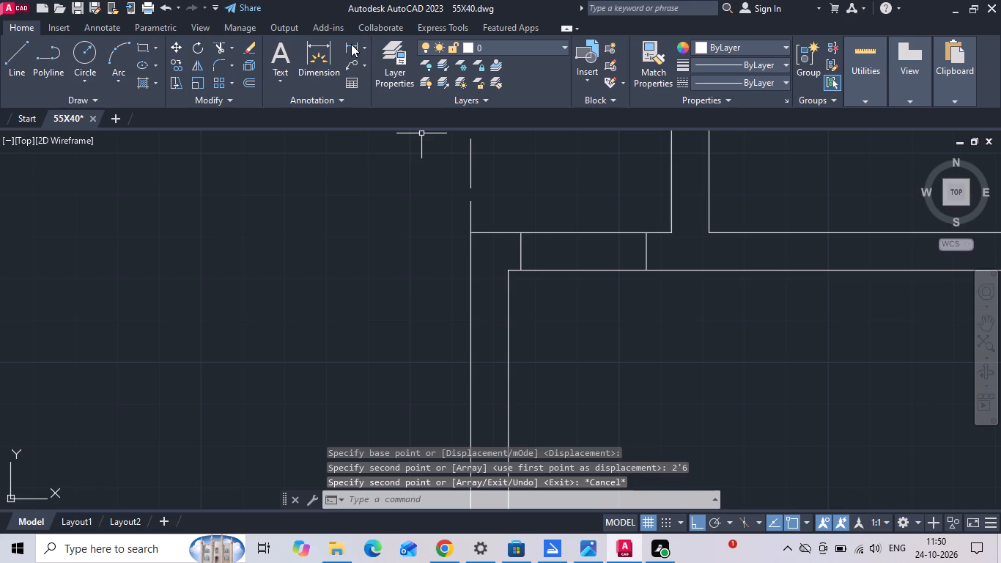
Measure the gap from the attached toilet's upper-left inner corner to the copied jamb line.
left_click(352, 48)
scroll(530, 268, "up", 2)
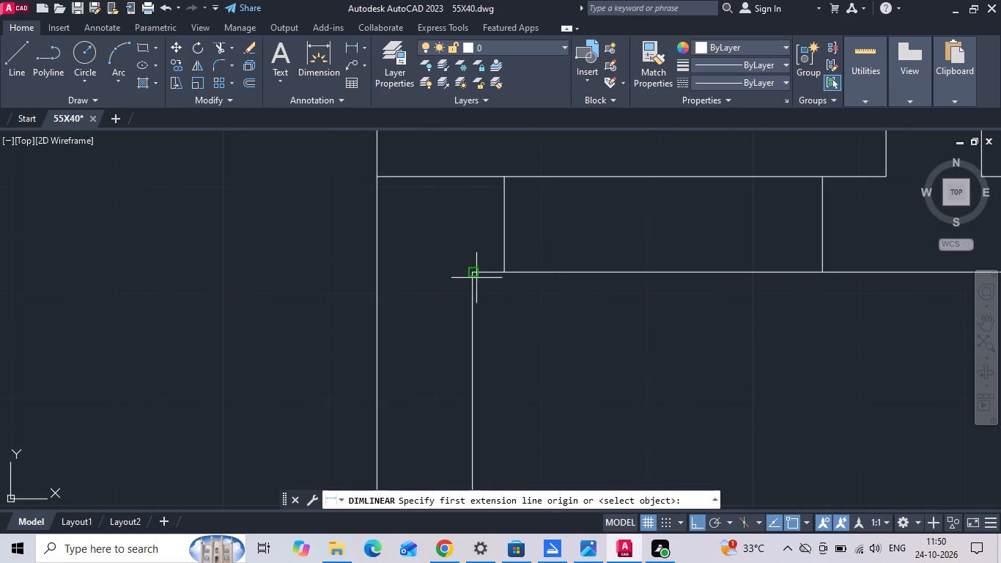
left_click(475, 275)
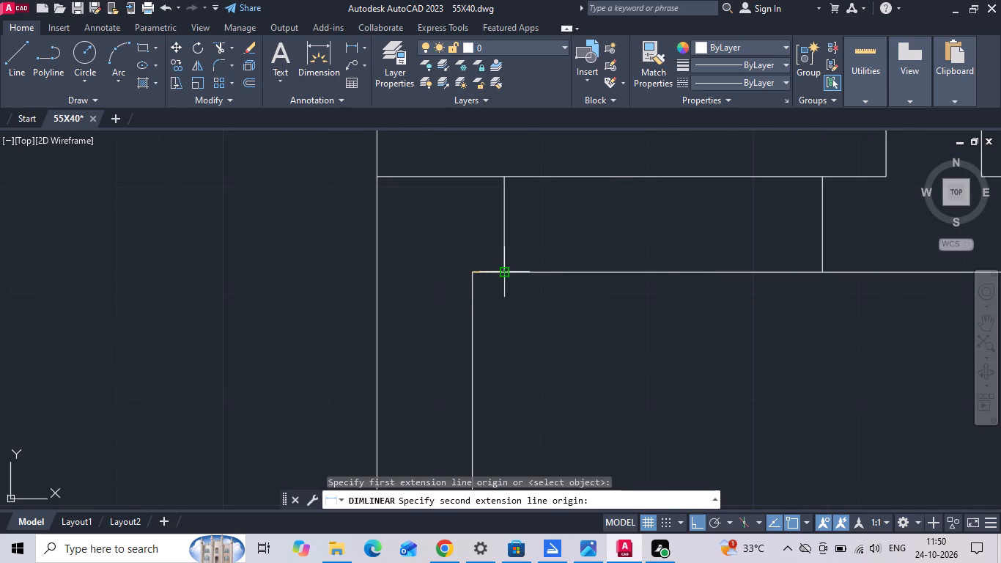
left_click(504, 272)
scroll(500, 306, "down", 2)
key("Escape")
Trim both wall lines between the two jambs to open the attached toilet's doorway from the dress.
scroll(525, 310, "down", 2)
scroll(593, 311, "down", 2)
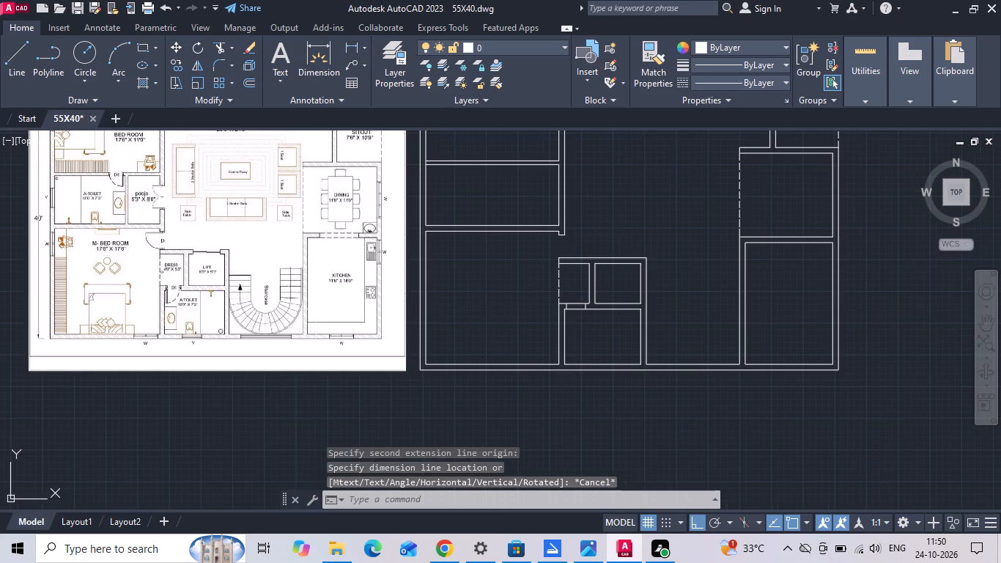
scroll(190, 309, "up", 3)
scroll(188, 309, "down", 1)
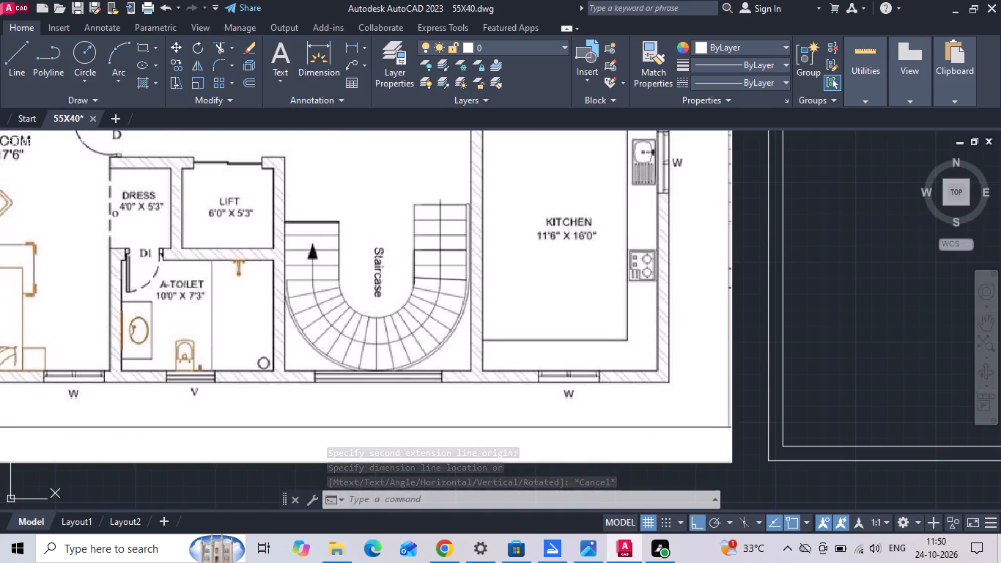
scroll(185, 309, "down", 1)
scroll(805, 287, "up", 2)
middle_click_drag(805, 290, 718, 287)
type("TR")
key("space")
left_click_drag(679, 276, 685, 386)
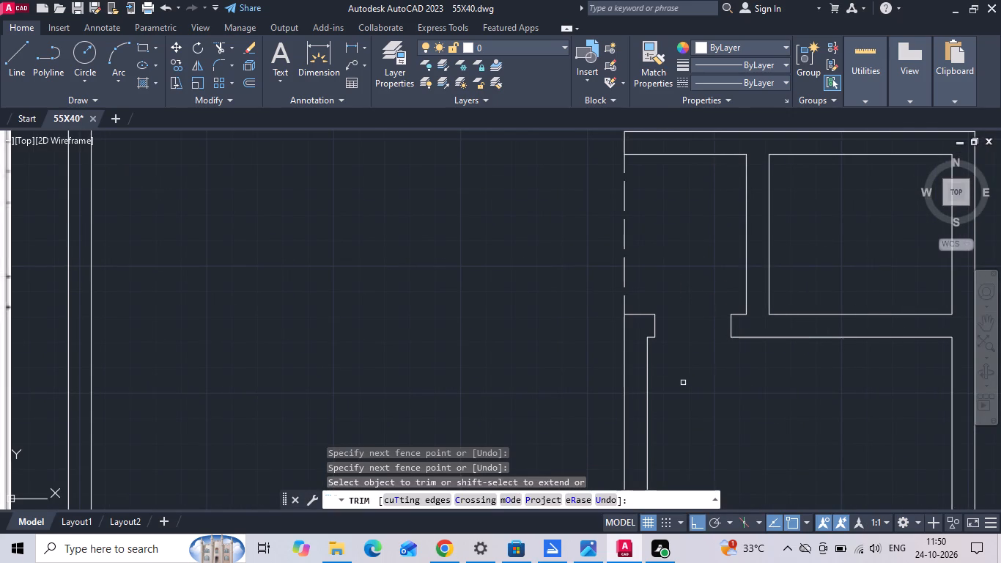
key("Escape")
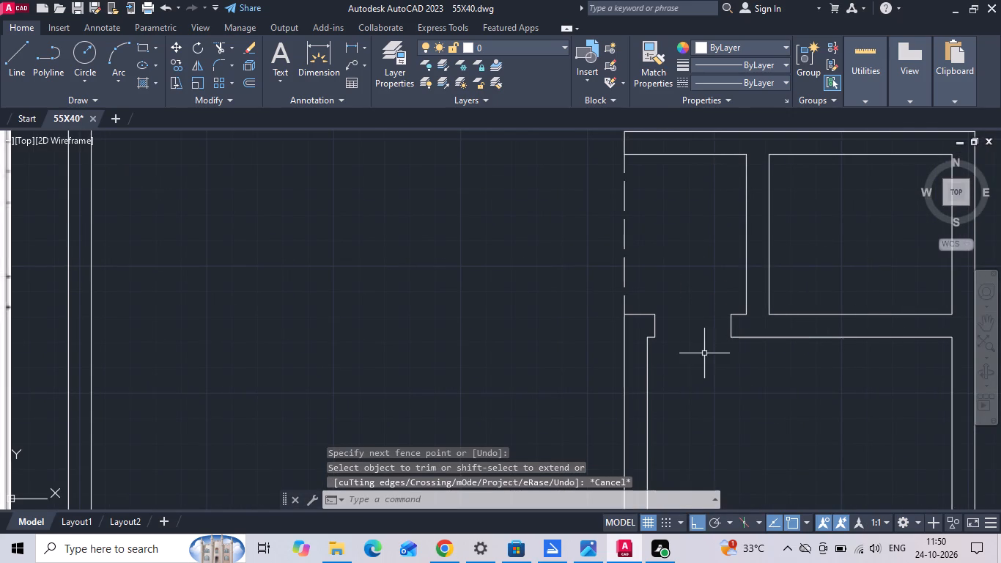
Measure the short wall return beside the lift door's left side on the reference plan.
scroll(695, 344, "down", 2)
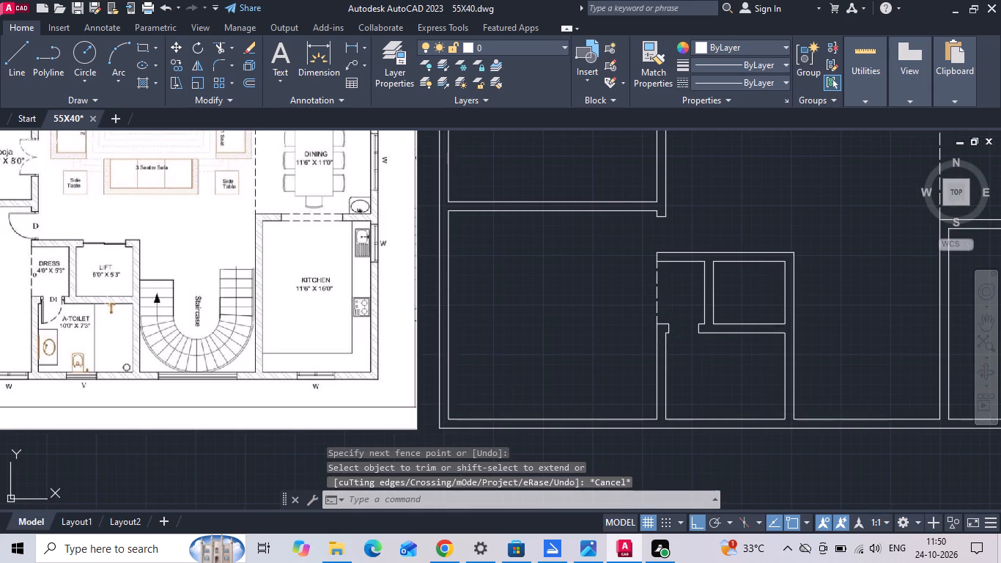
scroll(86, 258, "up", 2)
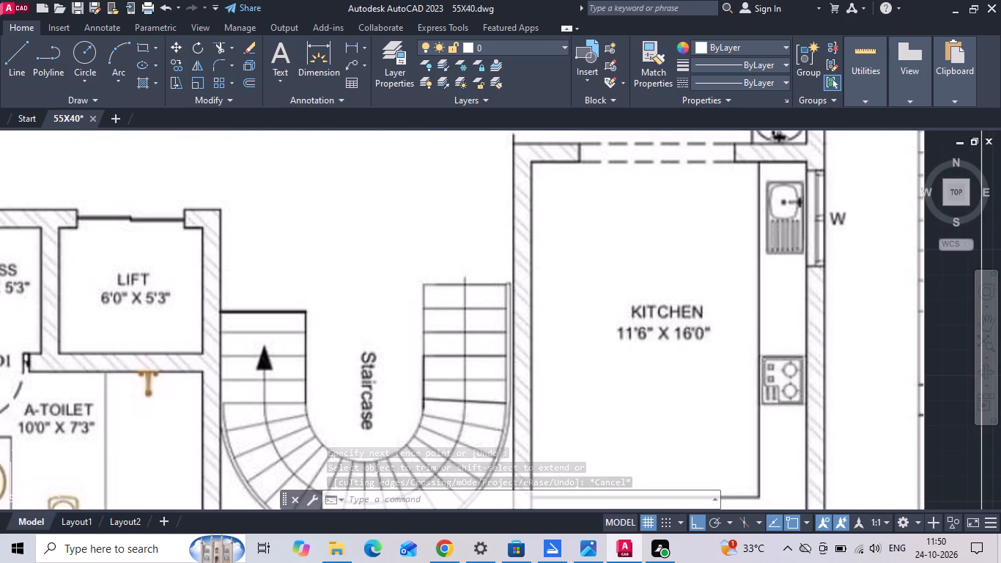
key("Escape")
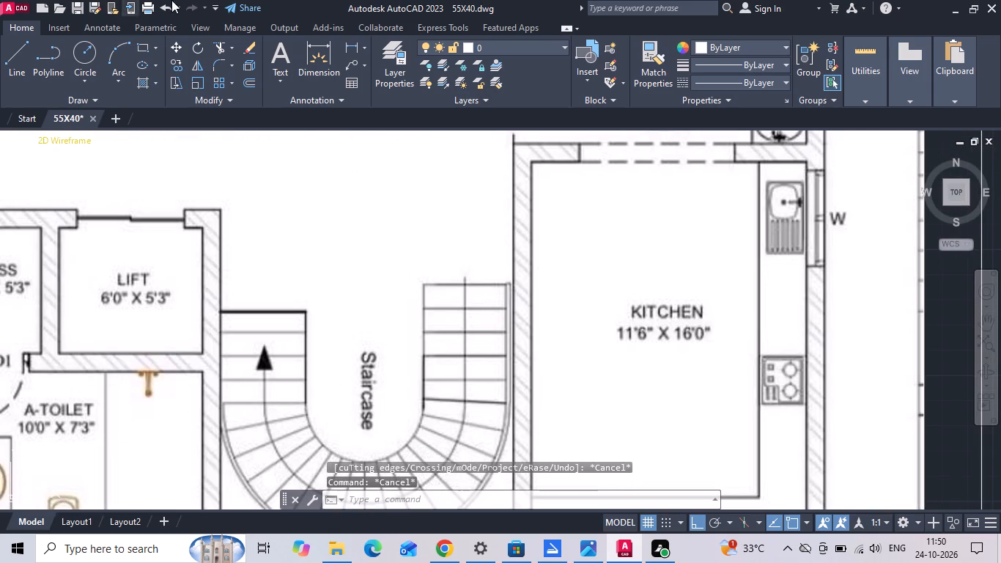
left_click(357, 46)
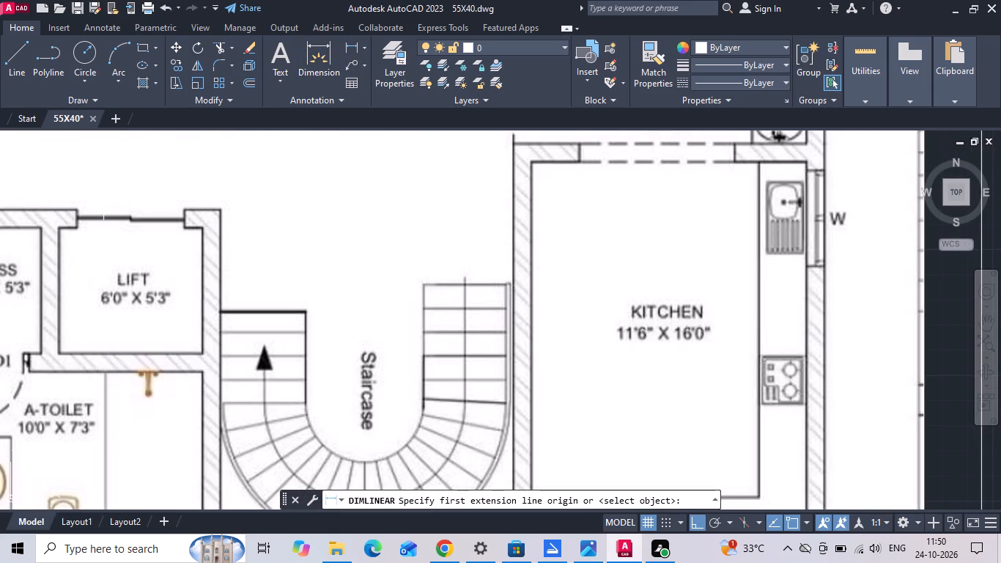
scroll(69, 229, "up", 2)
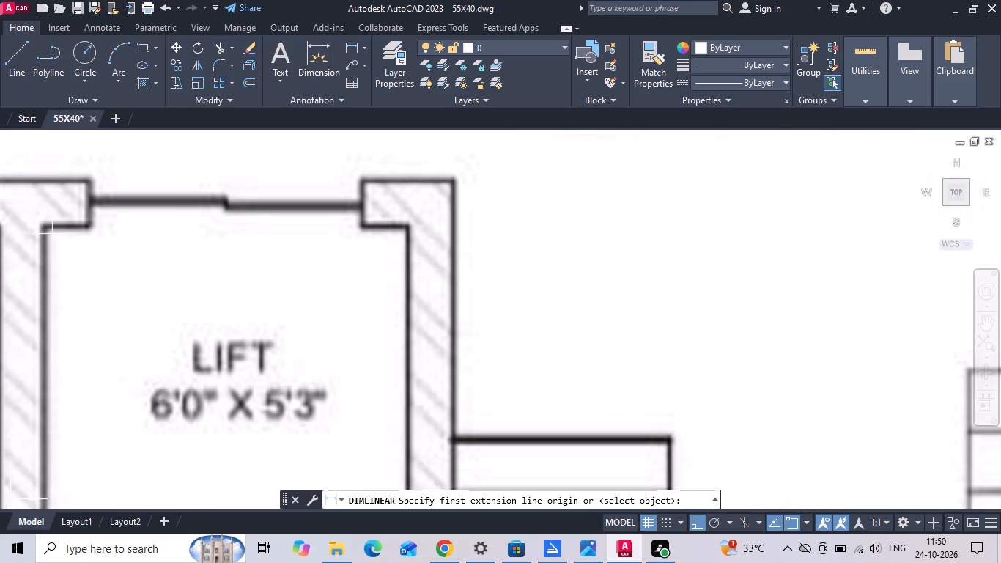
left_click(41, 232)
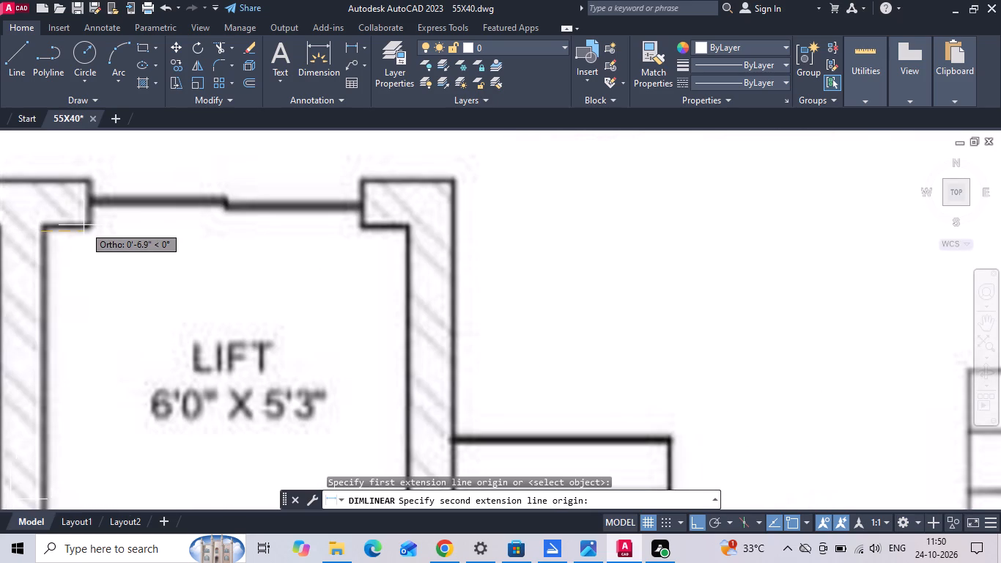
key("Escape")
scroll(90, 243, "down", 3)
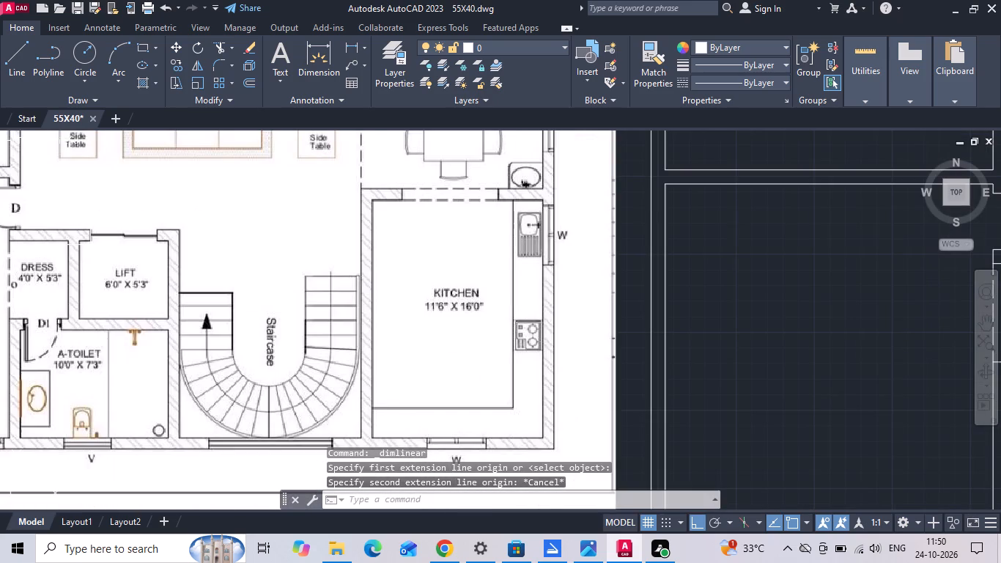
Measure the lift's inner width on the reference plan.
left_click(353, 46)
scroll(42, 311, "up", 2)
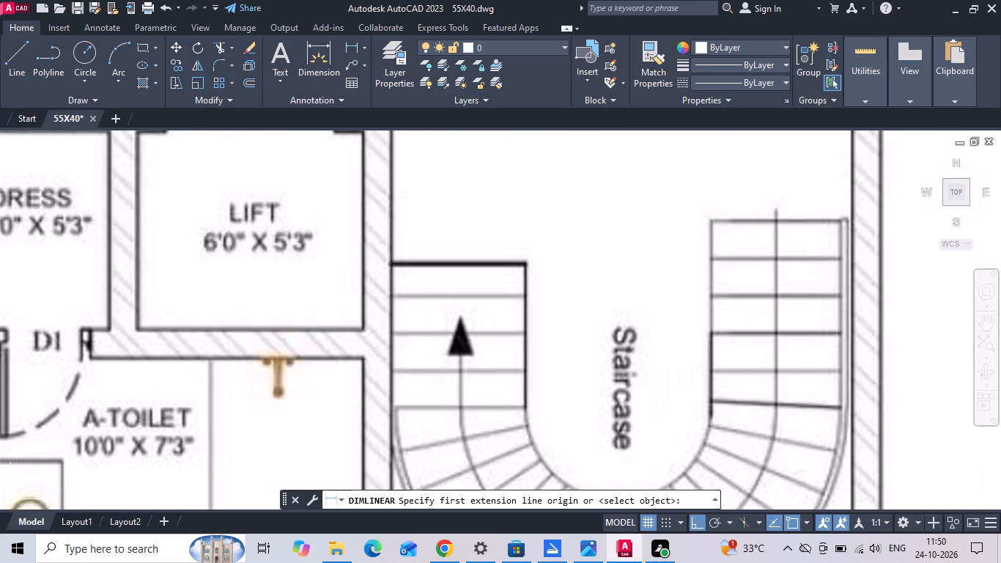
left_click(137, 273)
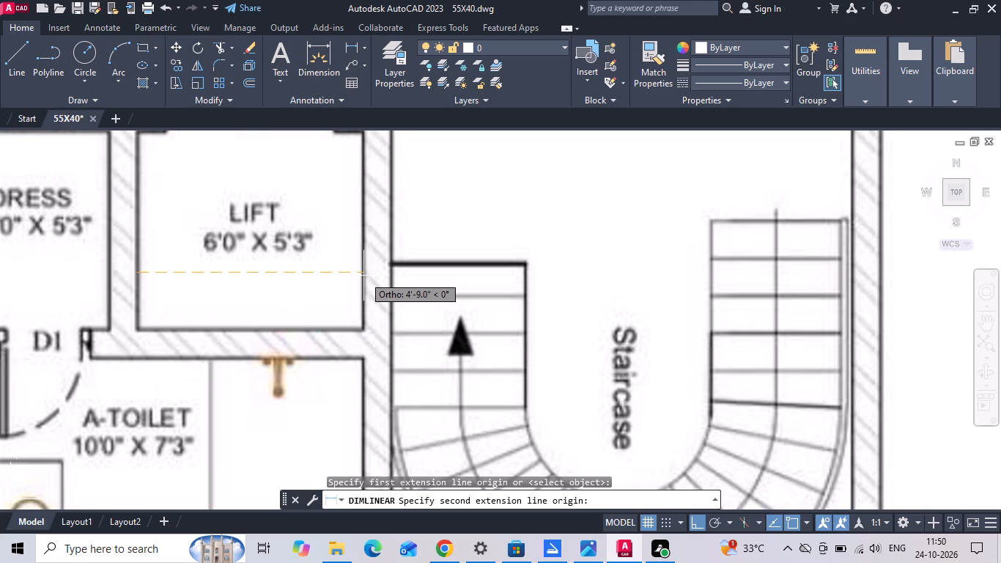
key("Escape")
scroll(238, 279, "down", 3)
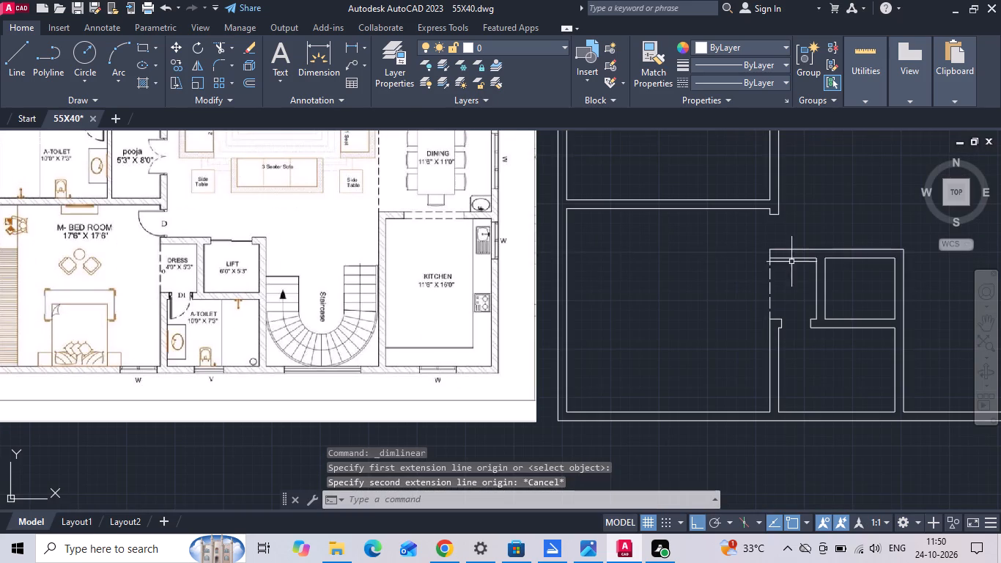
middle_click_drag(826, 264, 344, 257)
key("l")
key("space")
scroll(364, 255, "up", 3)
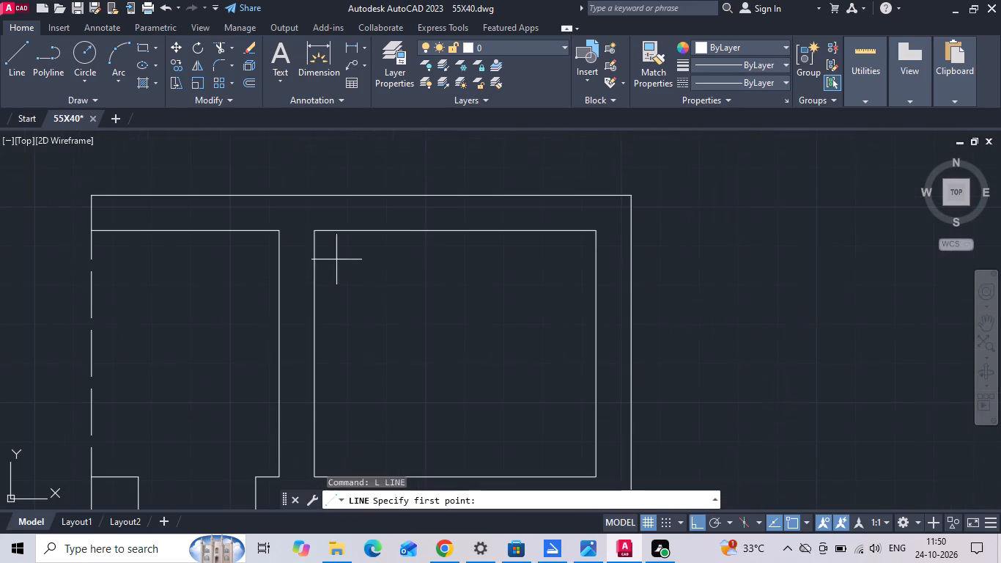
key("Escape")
Offset the lift's left and right inner wall lines 6" inward for the door jambs.
type("O")
key("space")
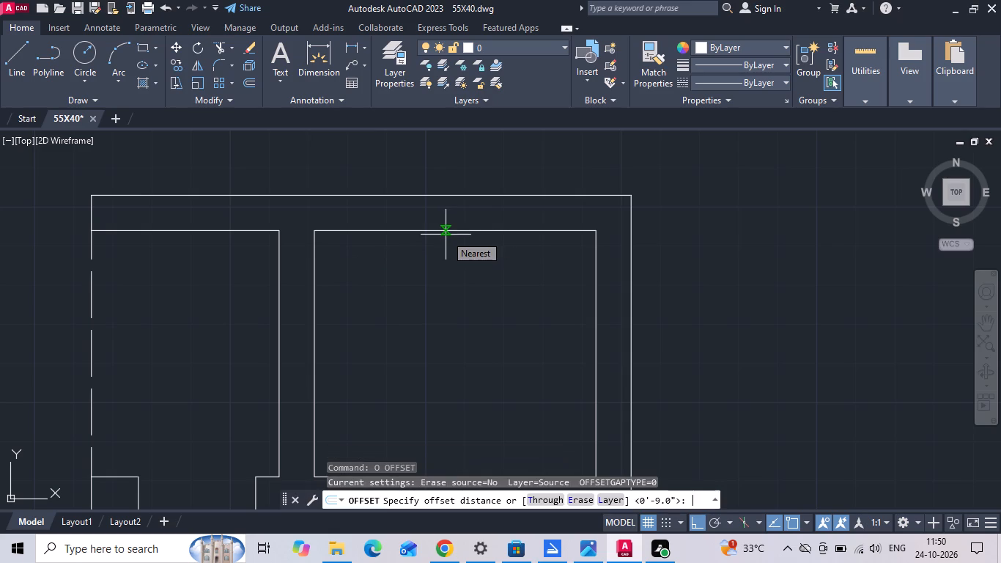
type("6")
key("space")
left_click_drag(315, 275, 330, 270)
left_click(391, 258)
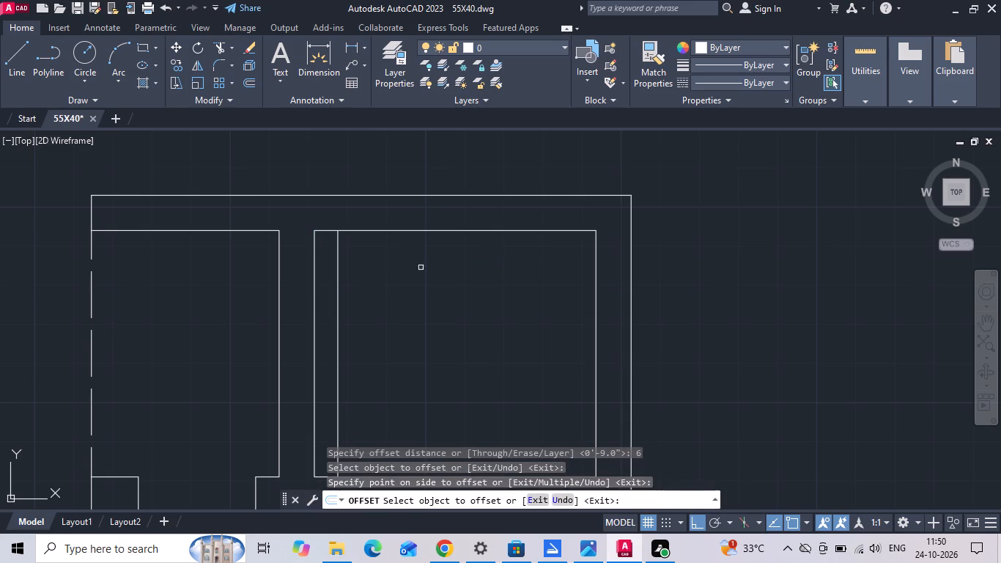
left_click(595, 261)
left_click(522, 272)
key("Escape")
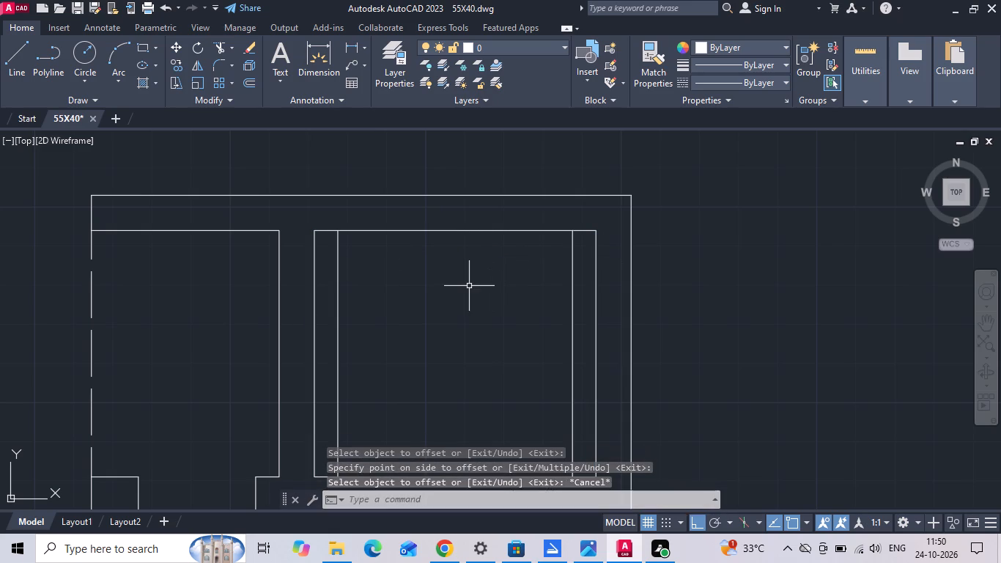
Extend both offset lines up to the outer line of the lift's upper wall.
key("e")
key("x")
key("space")
left_click_drag(326, 284, 533, 284)
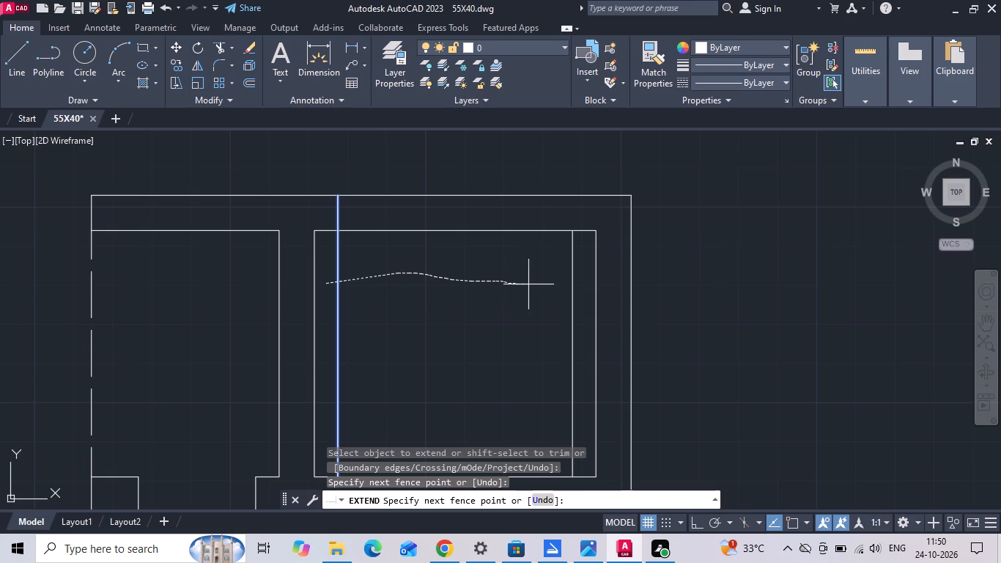
left_click_drag(533, 284, 577, 288)
scroll(538, 295, "down", 4)
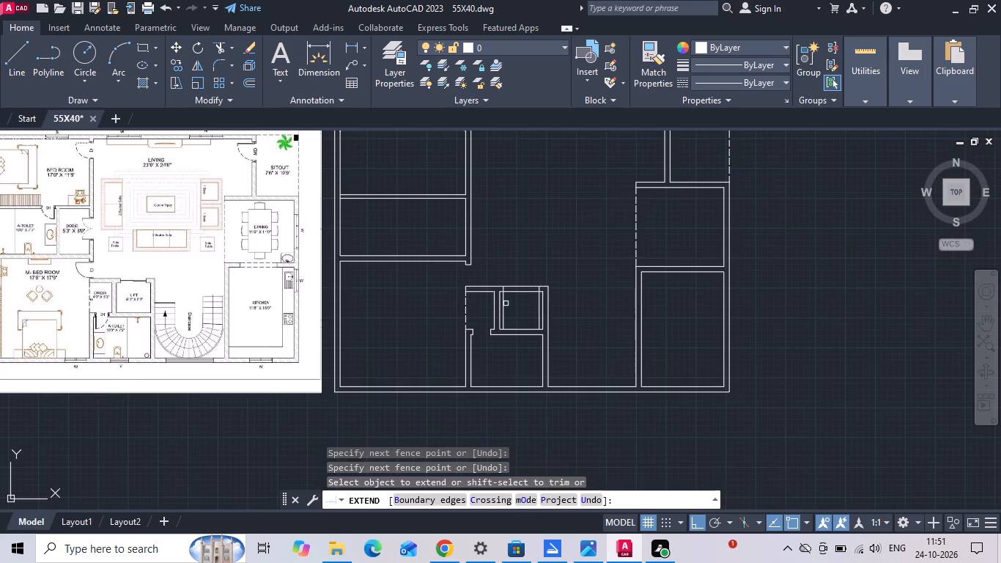
Trim both extended lines below the lift's upper wall, keeping only the jambs within the wall thickness.
scroll(506, 303, "up", 2)
type("TR")
key("space")
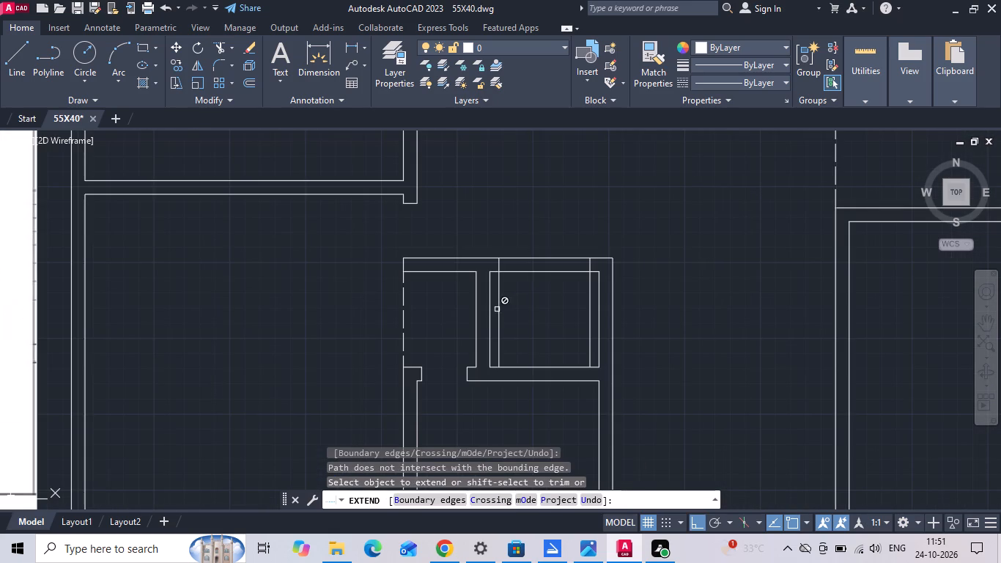
left_click(497, 309)
key("Escape")
type("TR")
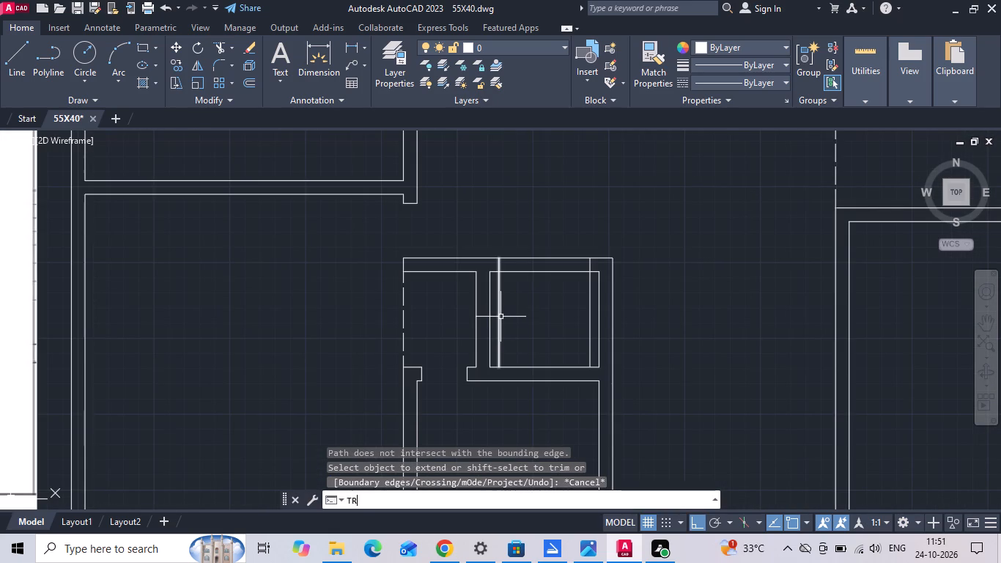
key("space")
key("space")
left_click(500, 317)
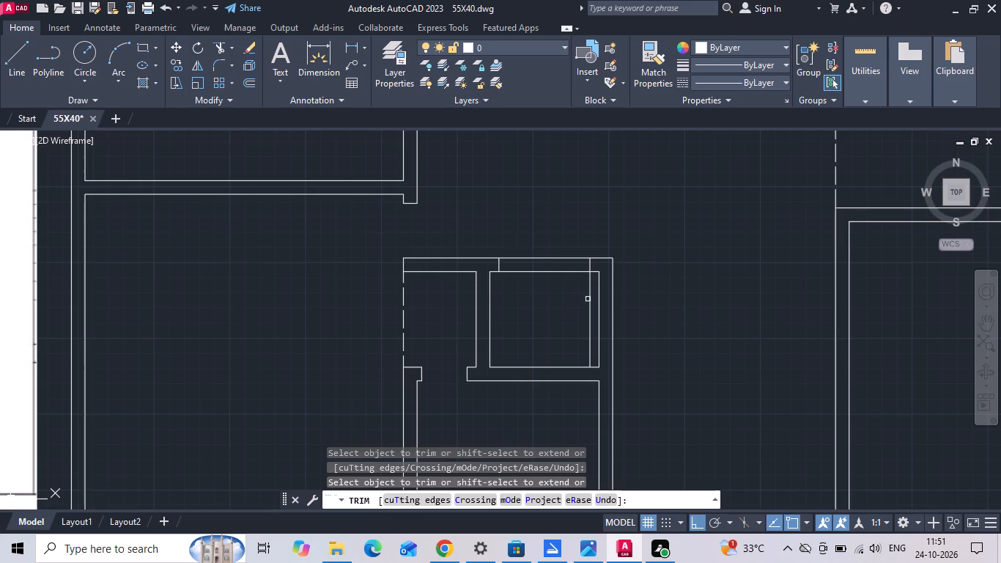
left_click(590, 300)
Trim both upper wall lines between the jambs to open the lift doorway.
left_click_drag(533, 323, 531, 299)
left_click(533, 226)
left_click(521, 297)
key("Escape")
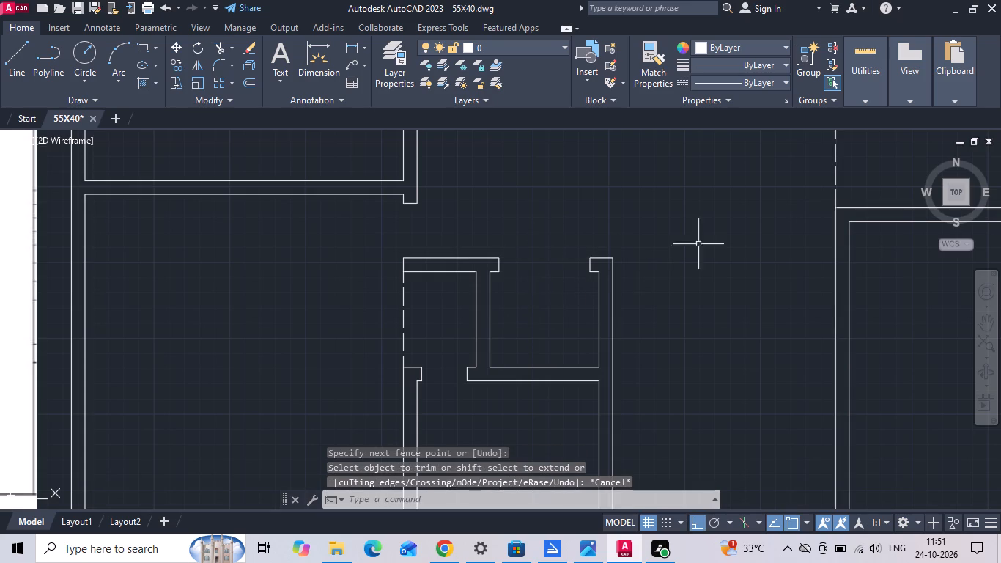
Move the right jamb line of the lift doorway 6" inward, toward the opening.
scroll(728, 257, "down", 2)
scroll(232, 271, "up", 3)
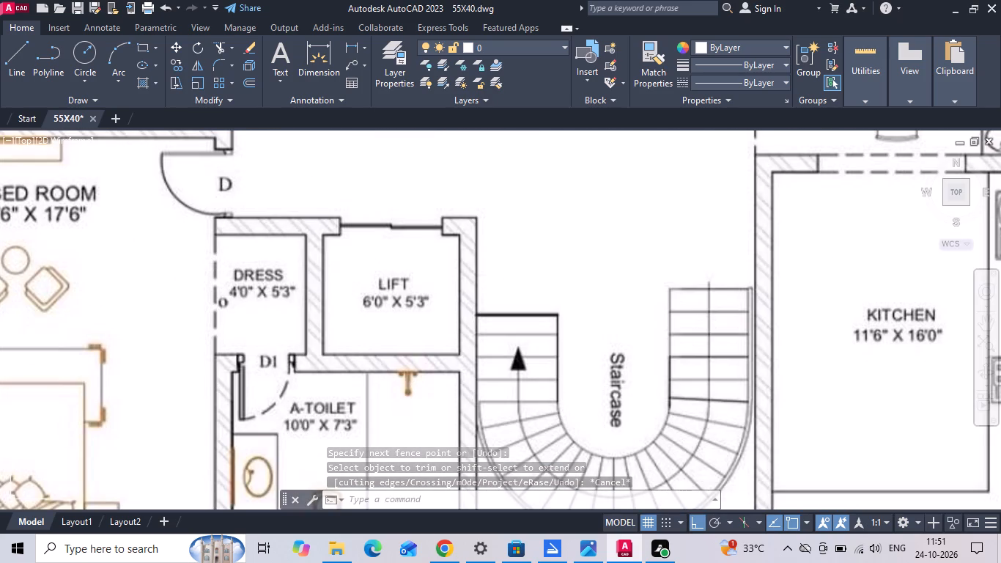
scroll(148, 262, "down", 1)
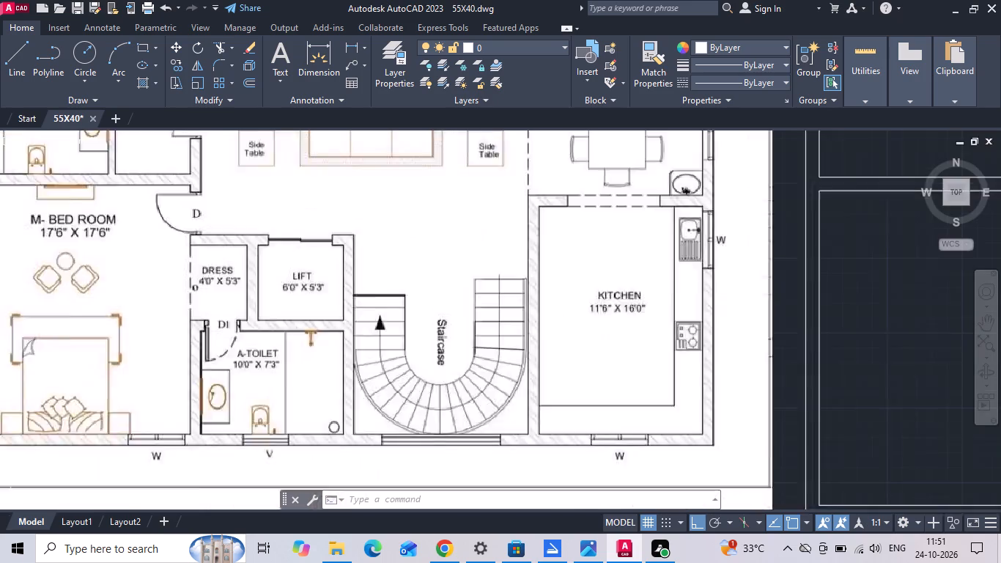
scroll(147, 263, "down", 1)
scroll(864, 263, "up", 2)
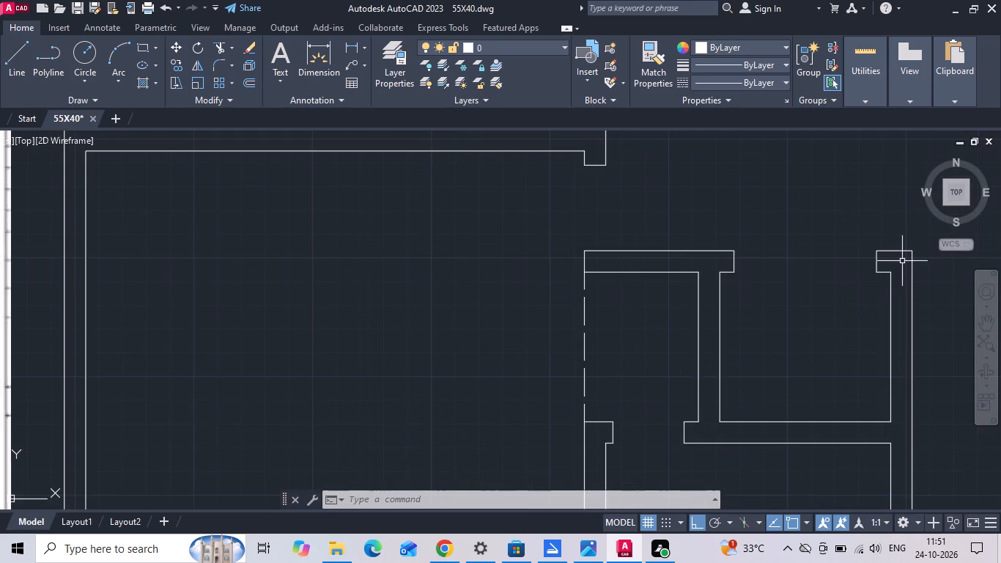
scroll(903, 261, "up", 2)
middle_click_drag(861, 255, 714, 257)
scroll(702, 249, "up", 1)
left_click_drag(692, 260, 647, 263)
left_click(611, 263)
right_click(611, 263)
left_click(616, 270)
left_click_drag(567, 298, 451, 297)
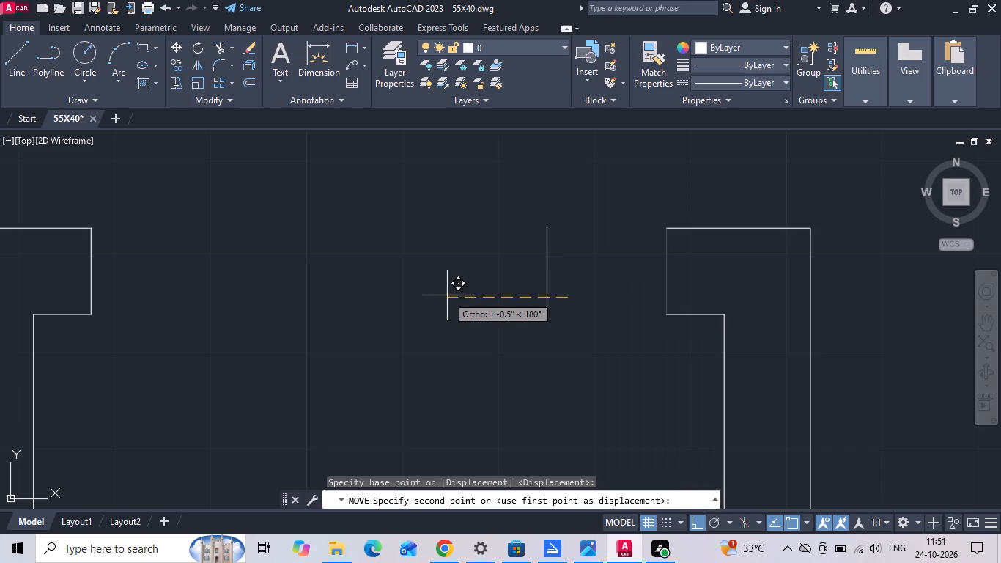
type("6")
key("space")
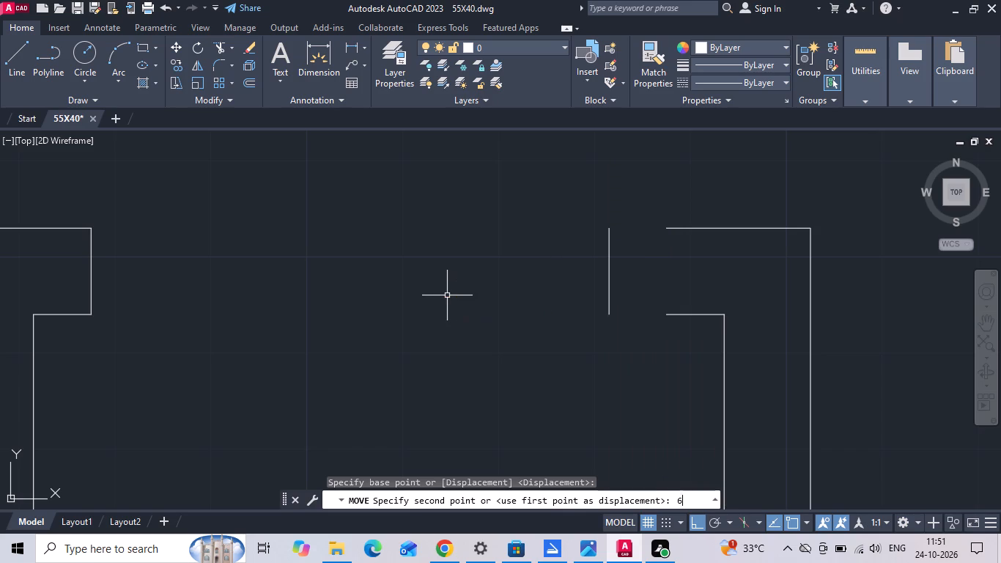
Move the left jamb line of the lift doorway 6" inward, toward the opening.
left_click_drag(325, 279, 253, 288)
left_click(19, 279)
right_click(19, 278)
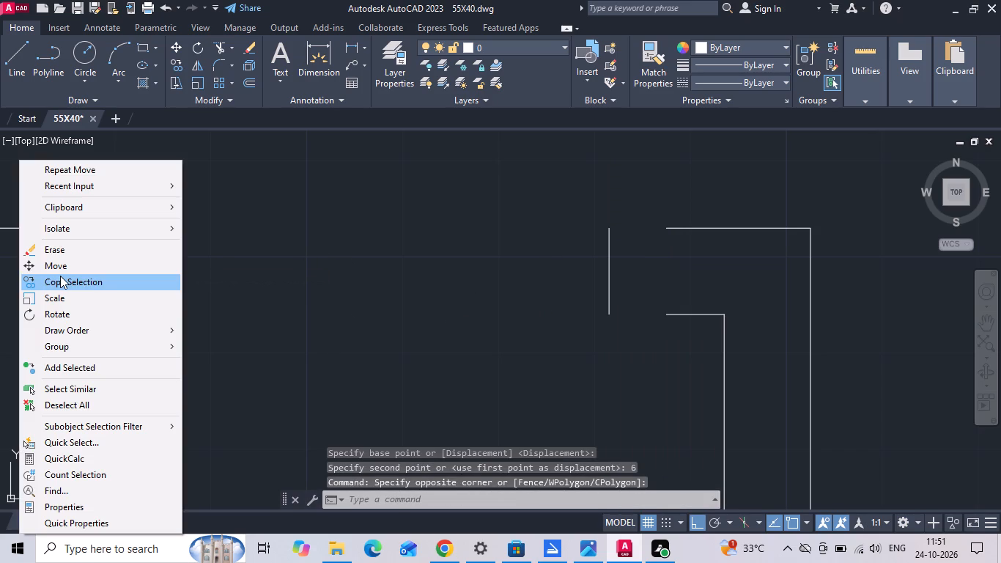
left_click(65, 271)
left_click_drag(256, 279, 348, 274)
key("6")
key("space")
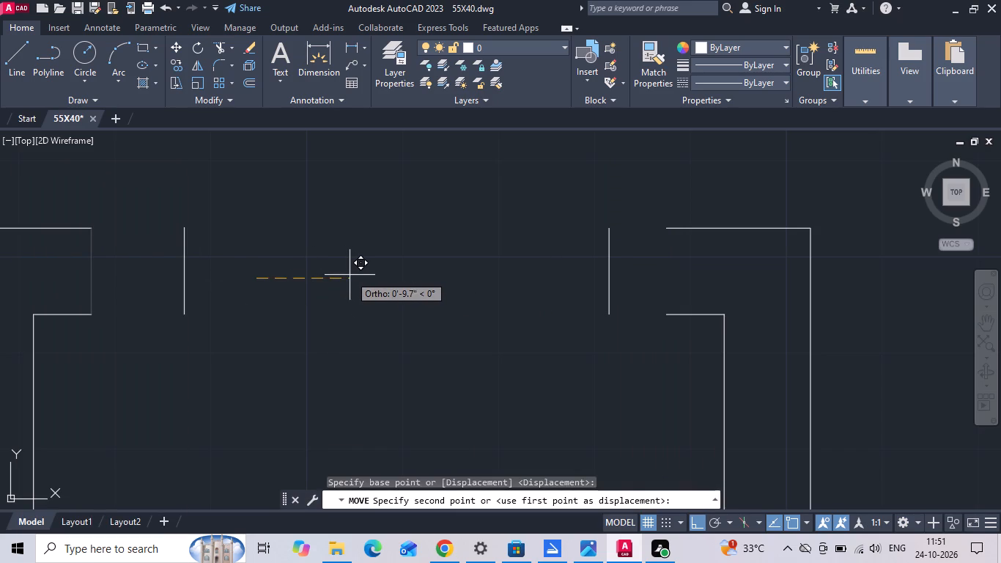
key("Escape")
Extend the lift's upper wall lines on both sides of the doorway to meet the moved jamb lines.
key("e")
key("x")
key("space")
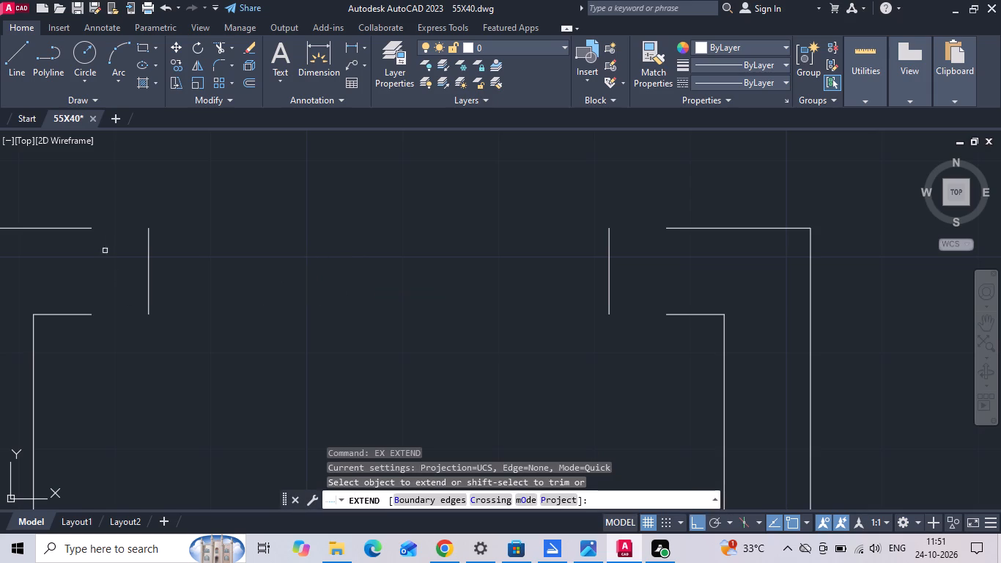
left_click_drag(73, 215, 95, 370)
left_click_drag(701, 205, 697, 261)
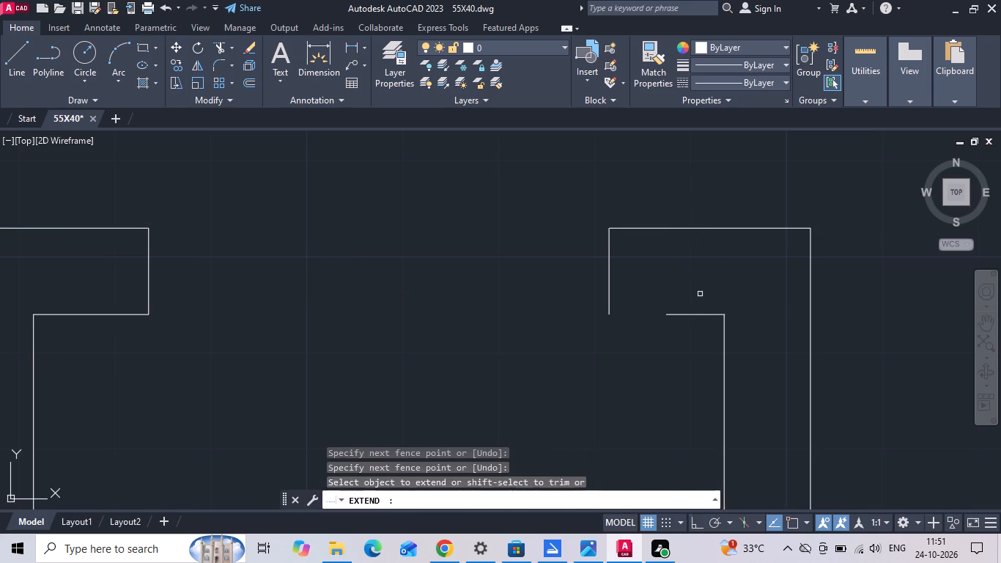
left_click_drag(681, 321, 676, 311)
left_click(665, 289)
key("Escape")
Draw a horizontal line across the lift doorway between the midpoints of its two jambs.
scroll(513, 268, "down", 3)
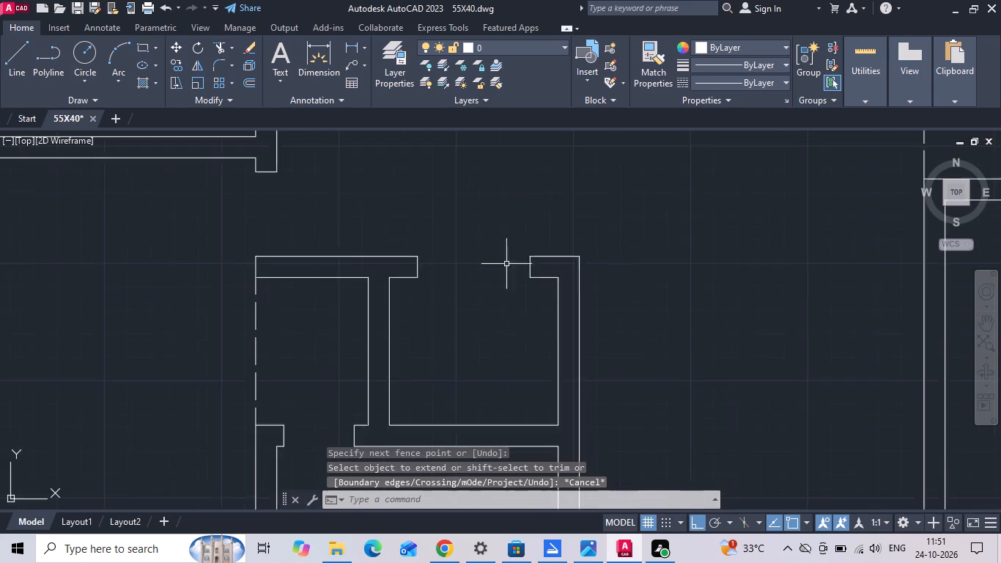
scroll(514, 267, "down", 3)
scroll(119, 290, "up", 3)
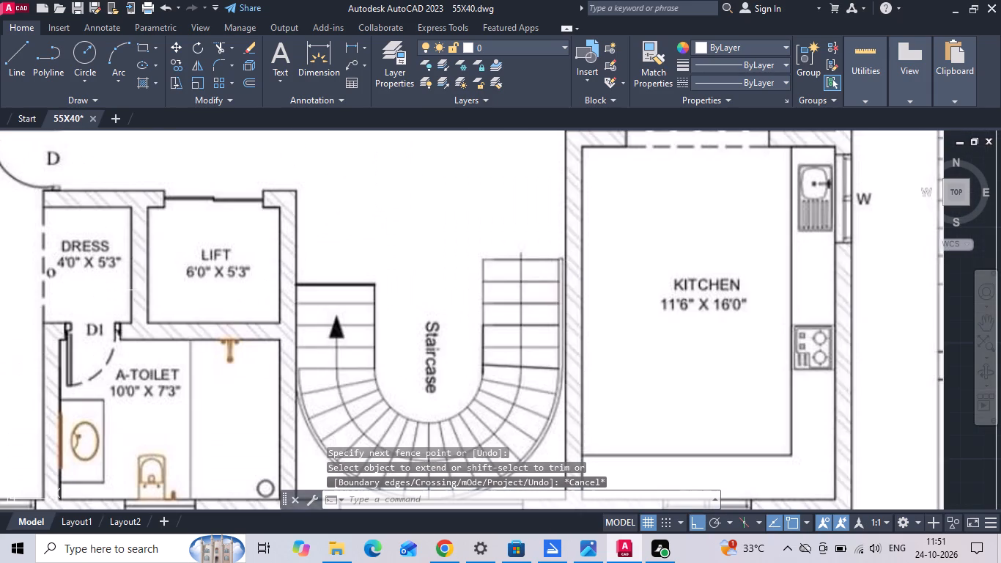
middle_click_drag(687, 271, 202, 286)
middle_click_drag(822, 289, 265, 353)
scroll(213, 372, "down", 2)
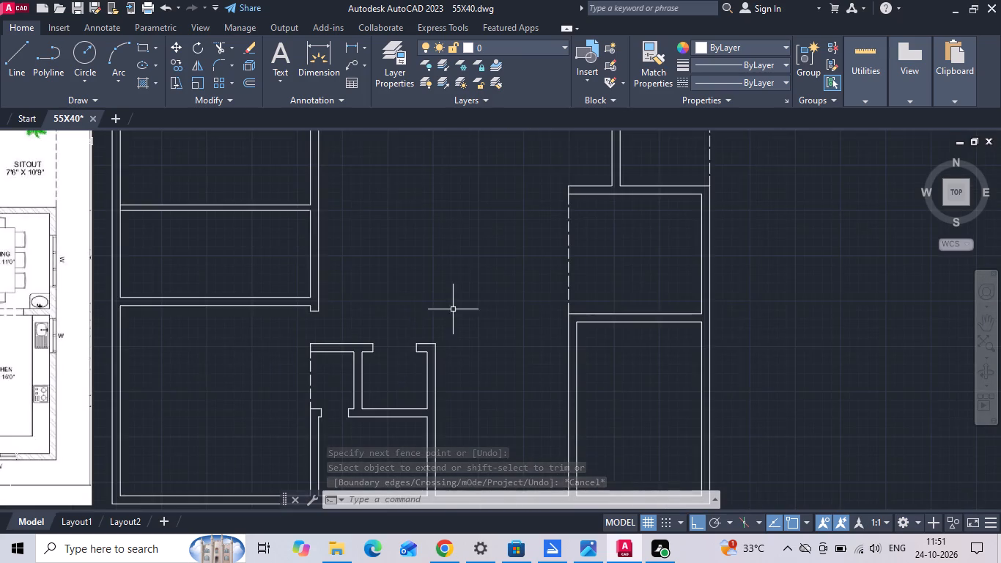
scroll(395, 335, "up", 3)
key("l")
key("space")
middle_click_drag(343, 378, 353, 257)
scroll(314, 271, "up", 1)
left_click(306, 267)
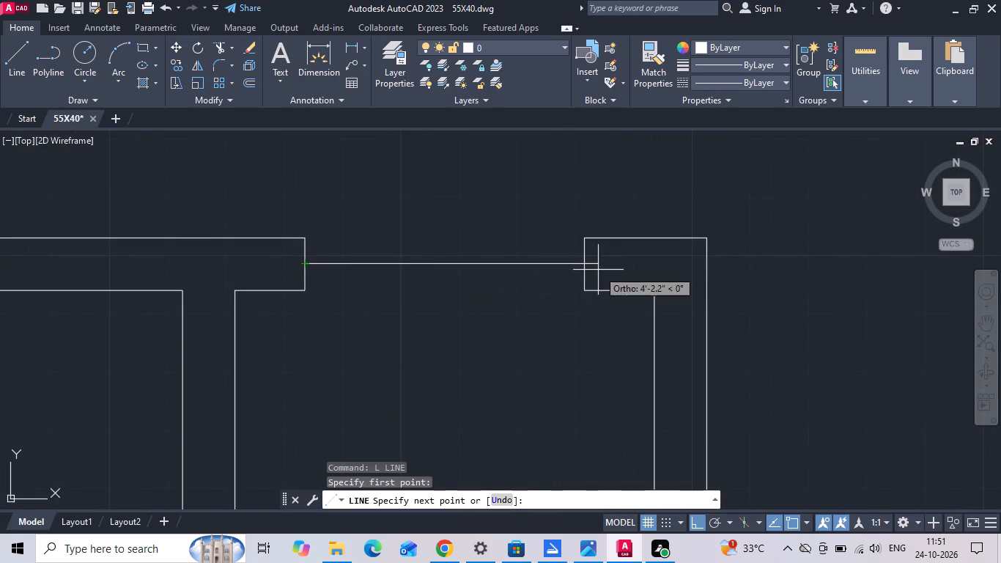
left_click(588, 266)
key("Escape")
Offset the lift doorway's centre line 1" upward and 1" downward.
key("o")
key("space")
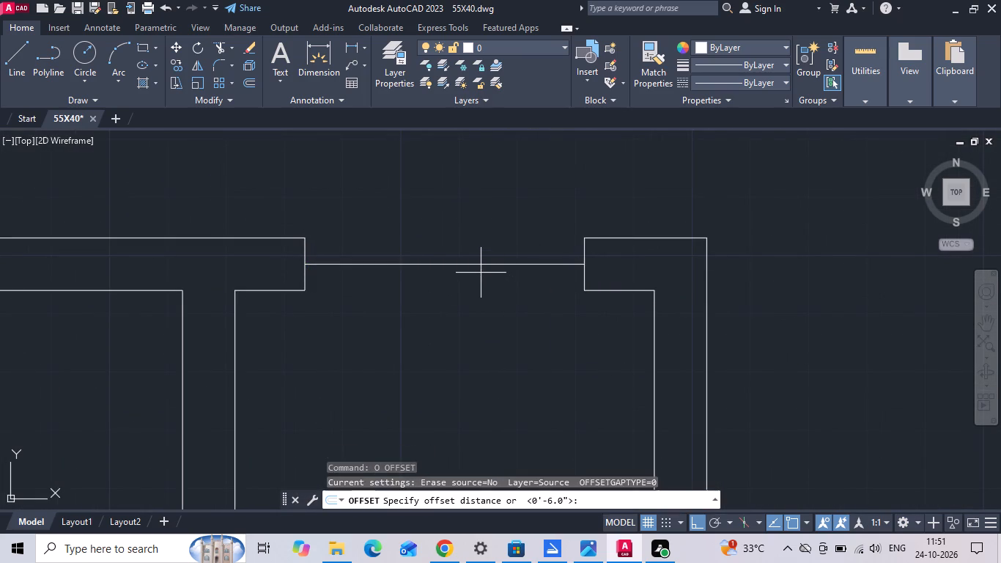
type("1")
key("space")
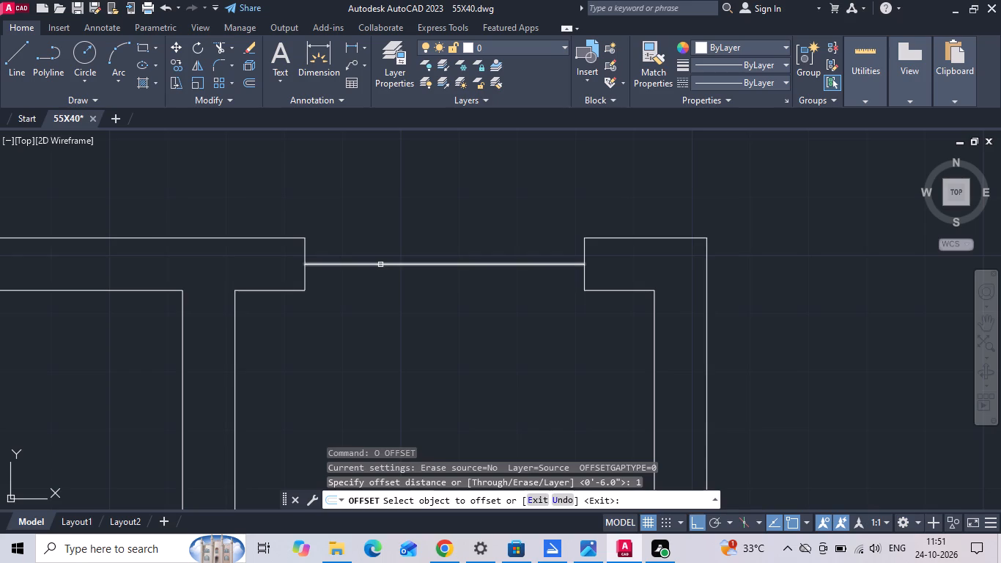
left_click_drag(380, 265, 383, 250)
left_click(396, 216)
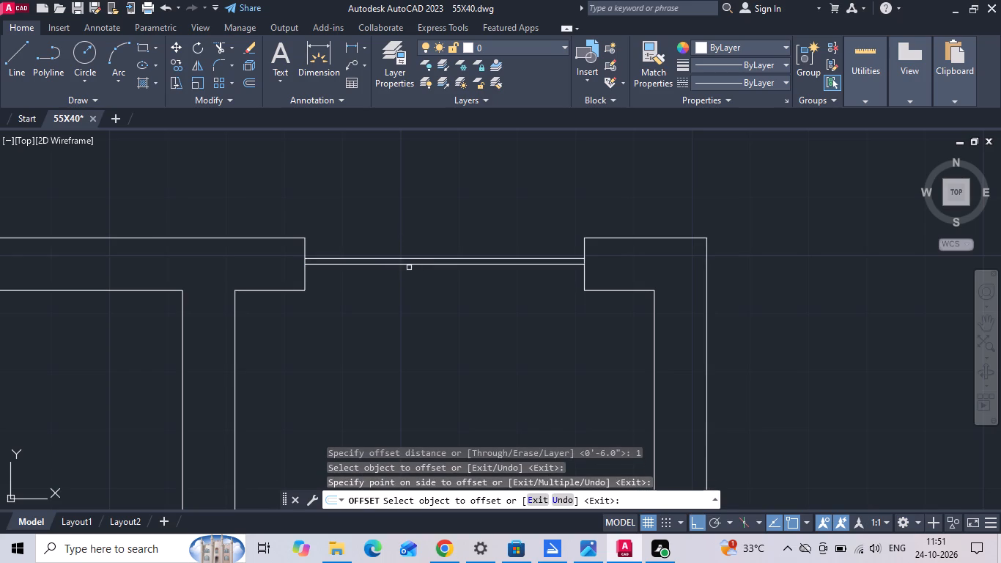
left_click(409, 266)
left_click(413, 285)
key("Escape")
Draw a short vertical line joining the midpoints of the upper and lower door lines.
type("L")
key("space")
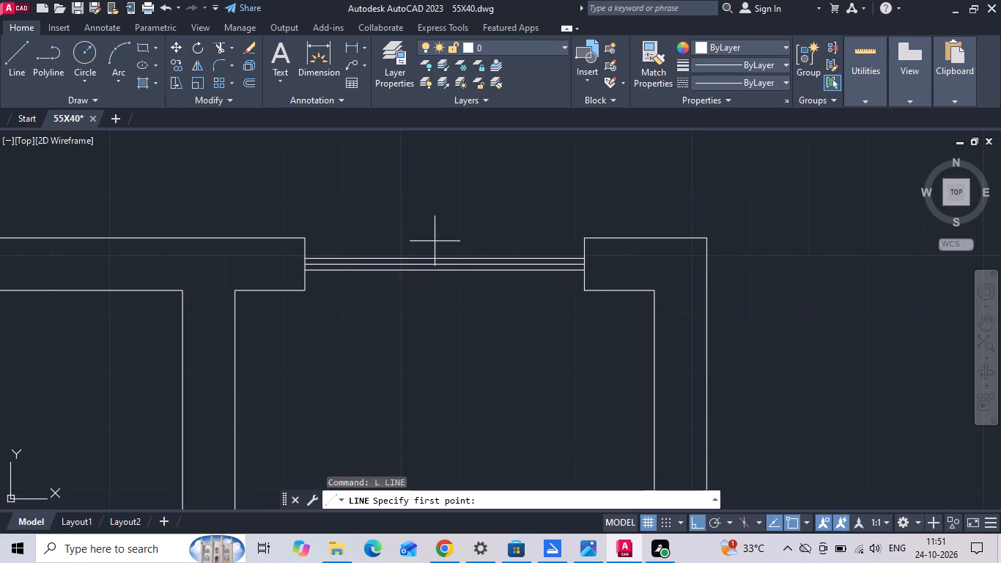
left_click(440, 256)
scroll(435, 258, "up", 2)
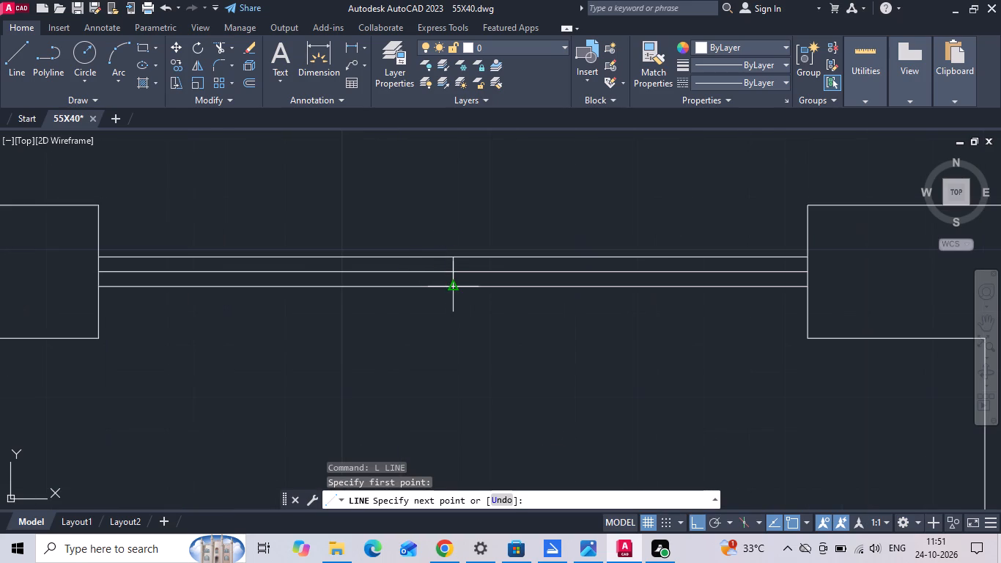
left_click(456, 286)
key("Escape")
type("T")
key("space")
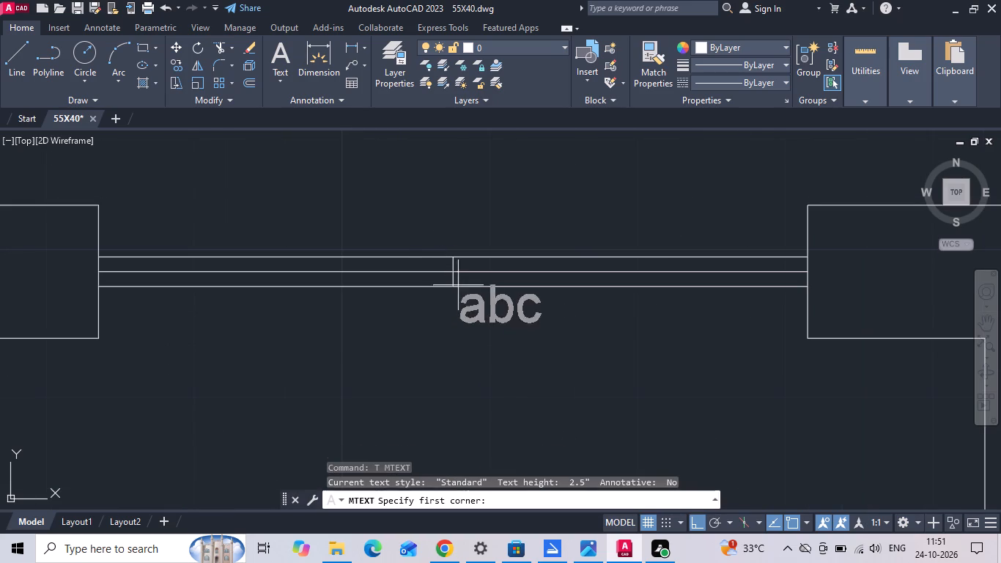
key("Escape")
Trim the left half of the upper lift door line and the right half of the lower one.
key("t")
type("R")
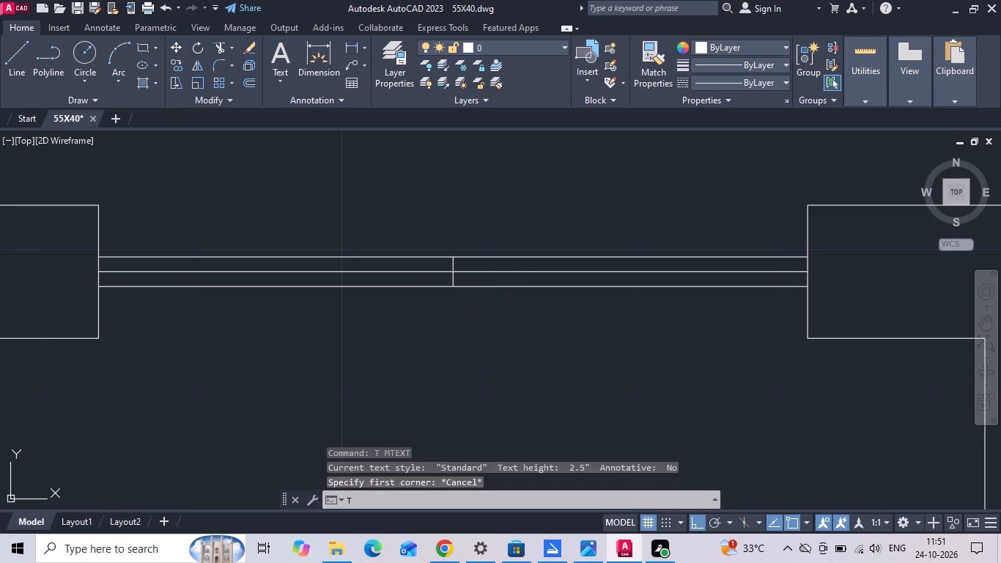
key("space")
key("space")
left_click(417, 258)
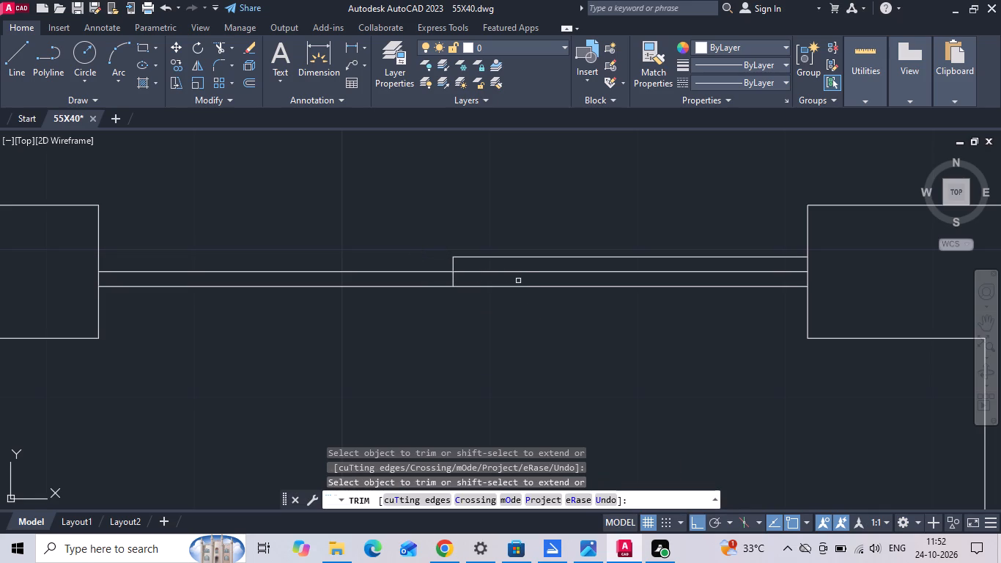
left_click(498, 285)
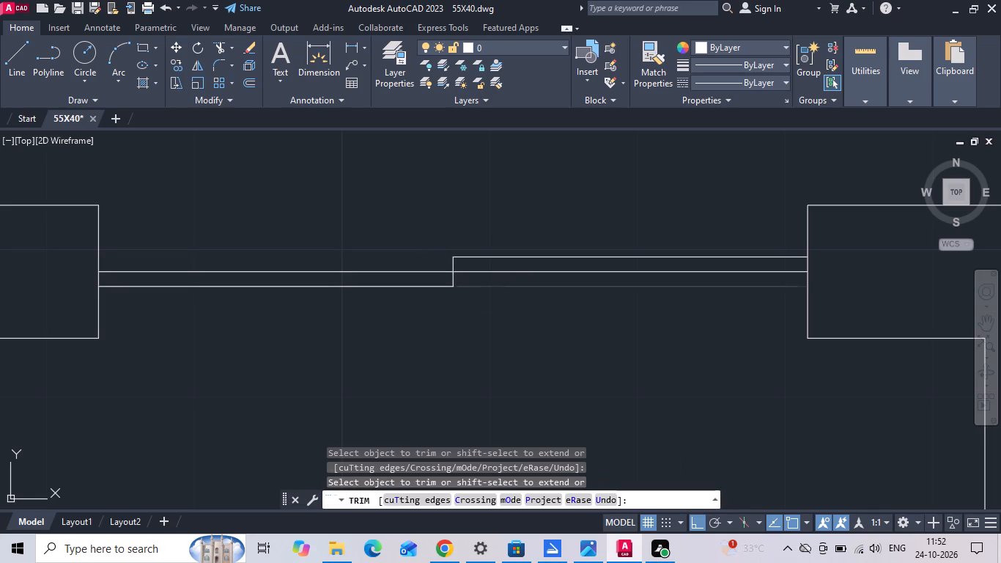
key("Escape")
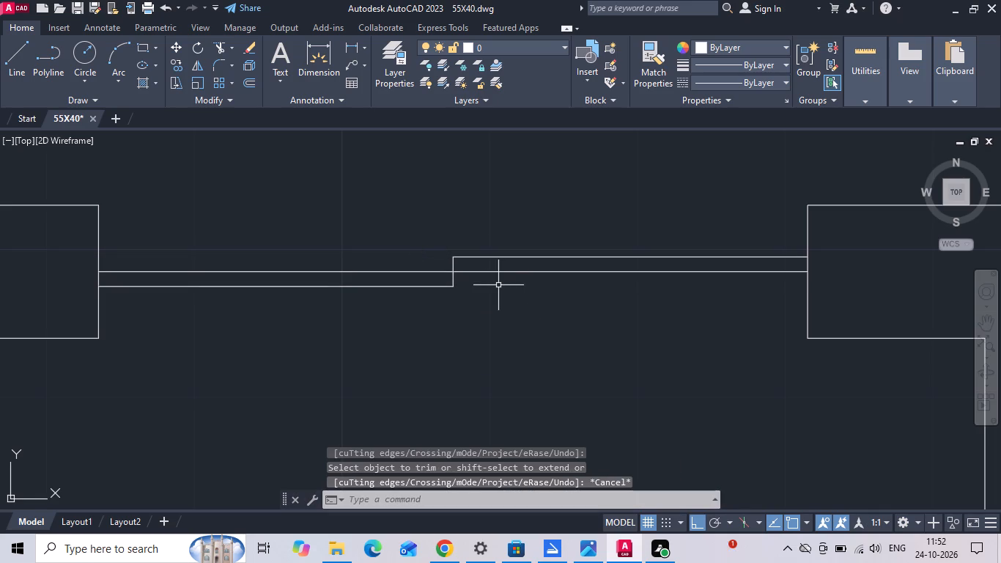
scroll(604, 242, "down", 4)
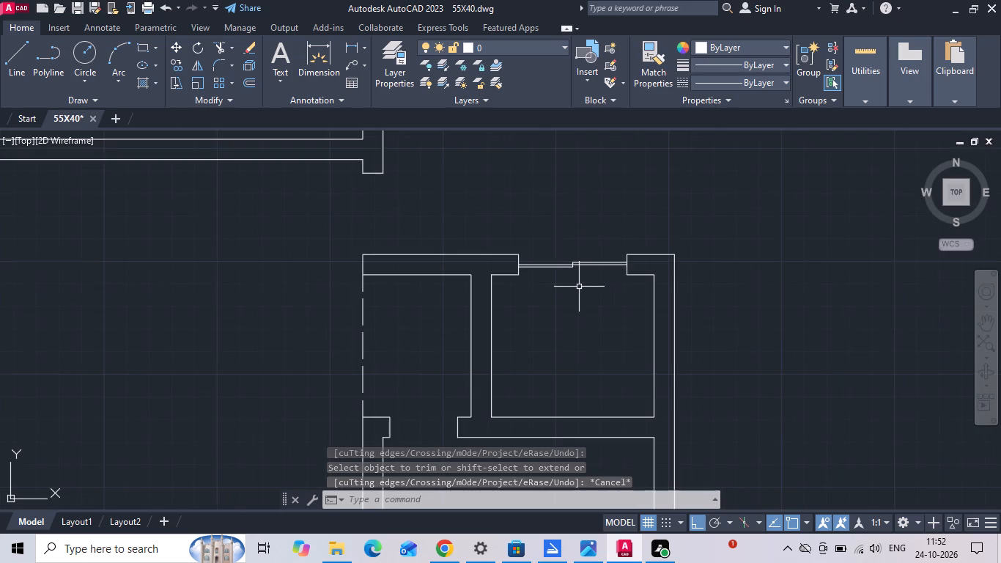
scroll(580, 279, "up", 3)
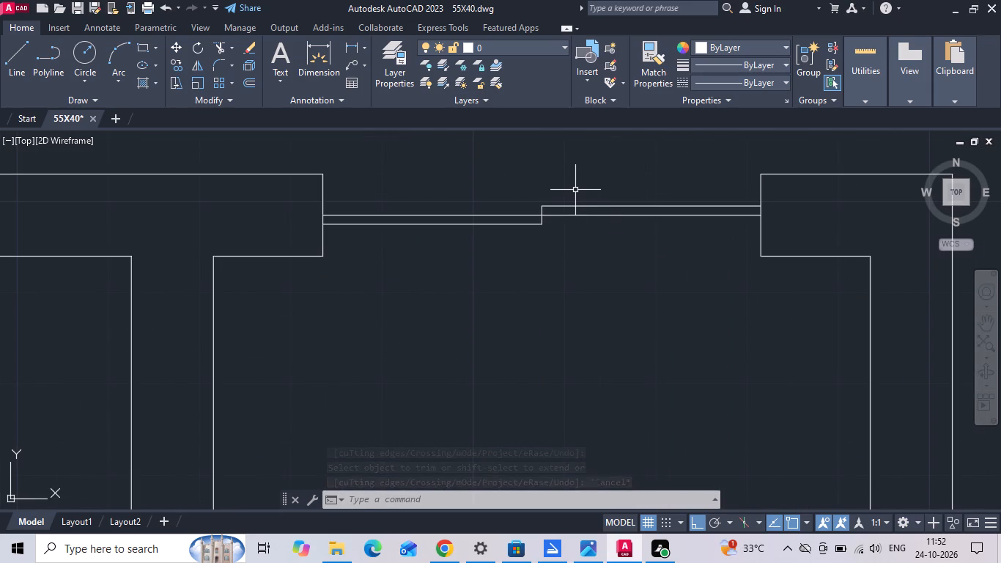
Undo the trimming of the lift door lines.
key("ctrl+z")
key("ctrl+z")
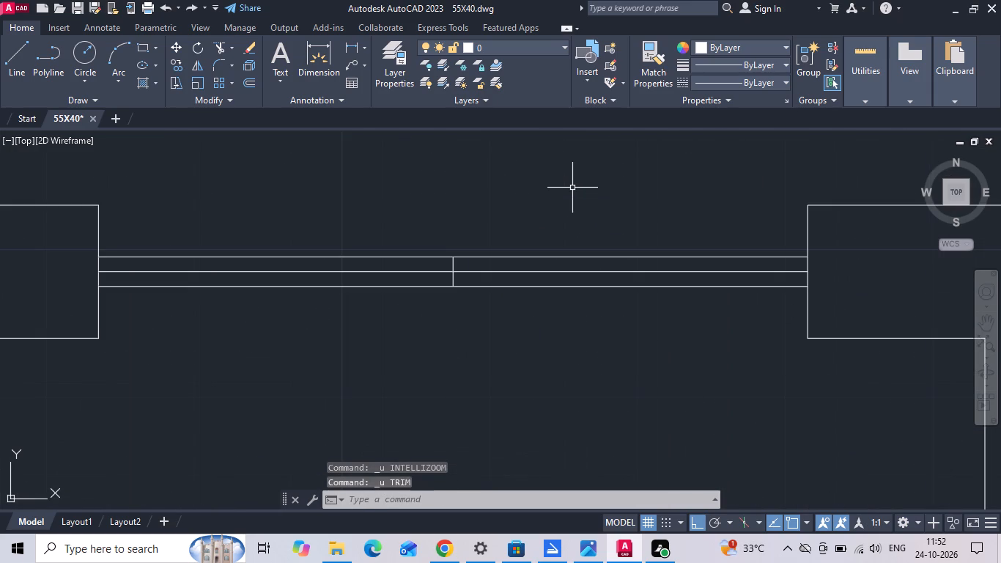
Trim the right half of the upper lift door line and the left half of the lower one.
type("TR")
key("space")
key("space")
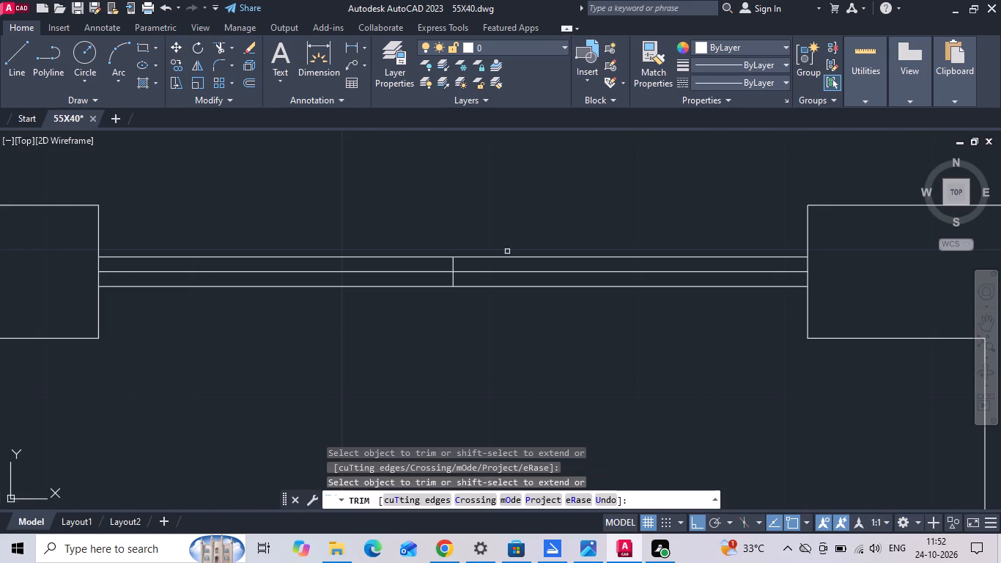
left_click(505, 257)
left_click(439, 284)
scroll(436, 295, "down", 2)
key("Escape")
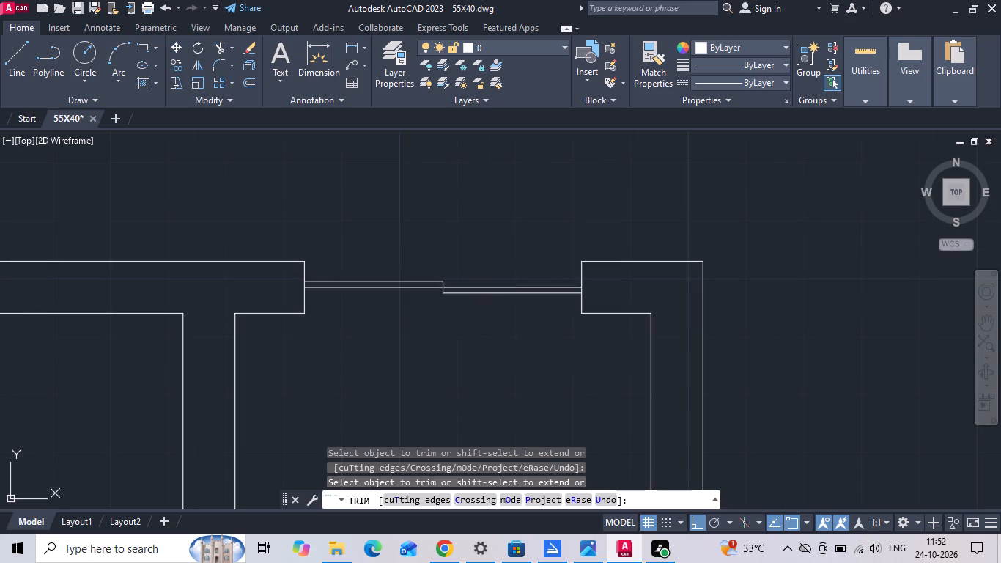
Offset the left outer wall's inner line 10' to the right for the partition between the upper attached toilet and the pooja room.
scroll(544, 294, "down", 3)
scroll(657, 256, "down", 2)
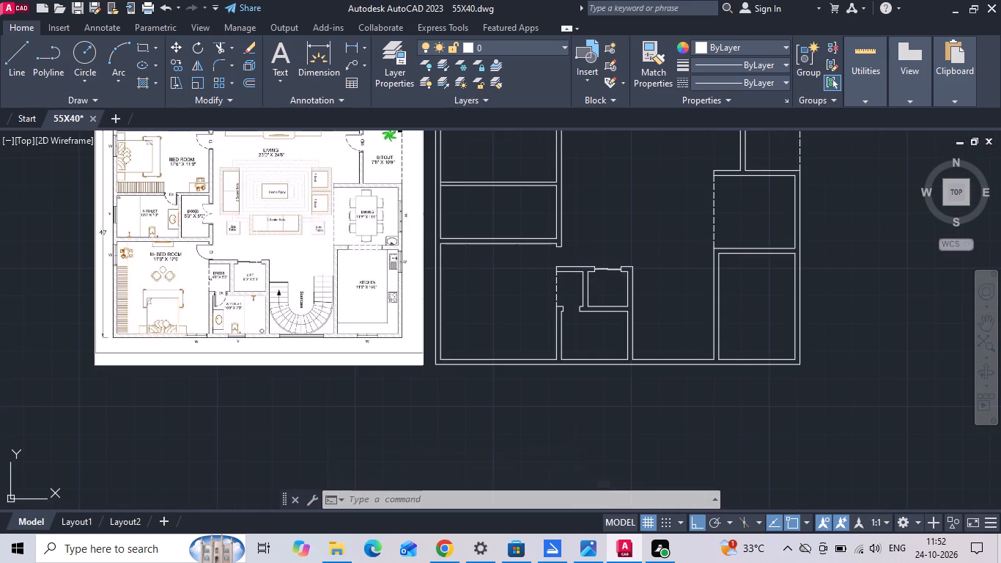
scroll(213, 219, "up", 2)
middle_click_drag(220, 207, 299, 291)
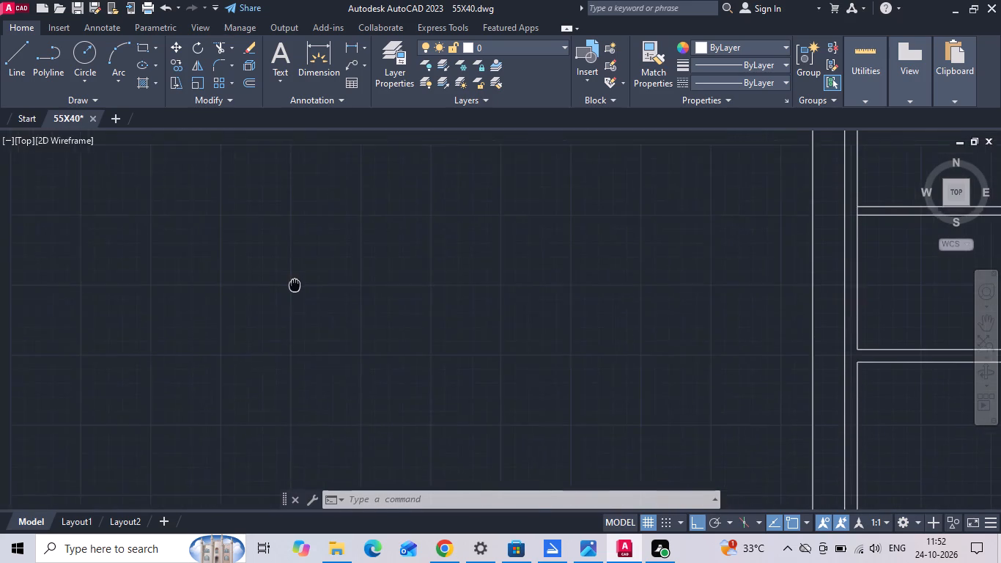
middle_click_drag(299, 291, 299, 292)
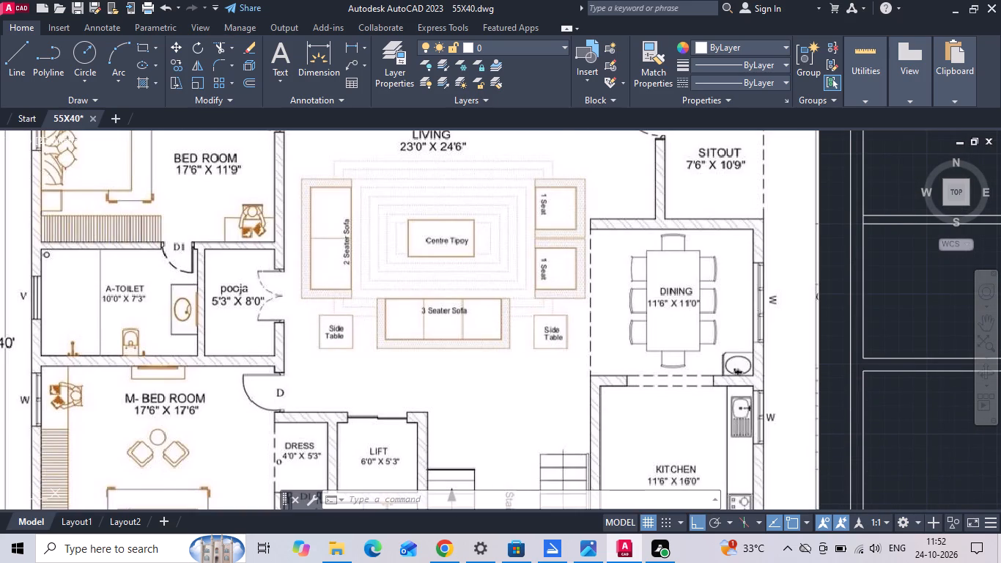
scroll(230, 281, "down", 2)
scroll(152, 290, "up", 3)
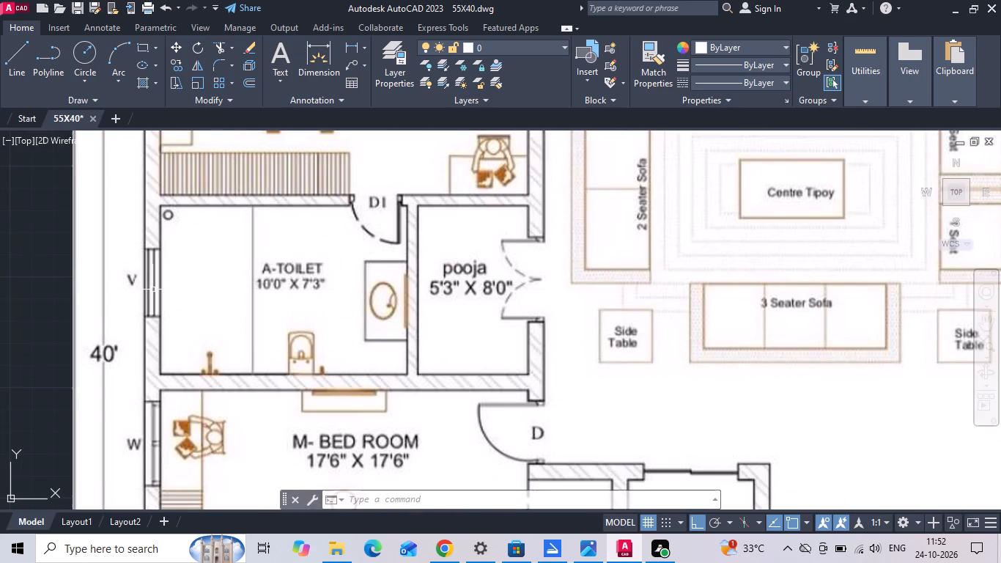
type("O 10'")
key("Return")
scroll(231, 232, "down", 3)
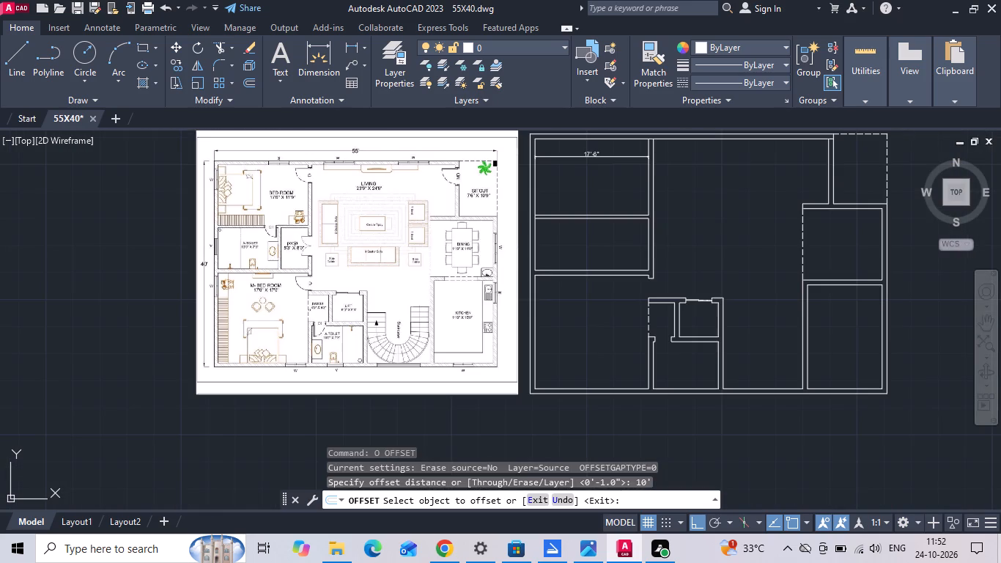
scroll(567, 241, "up", 2)
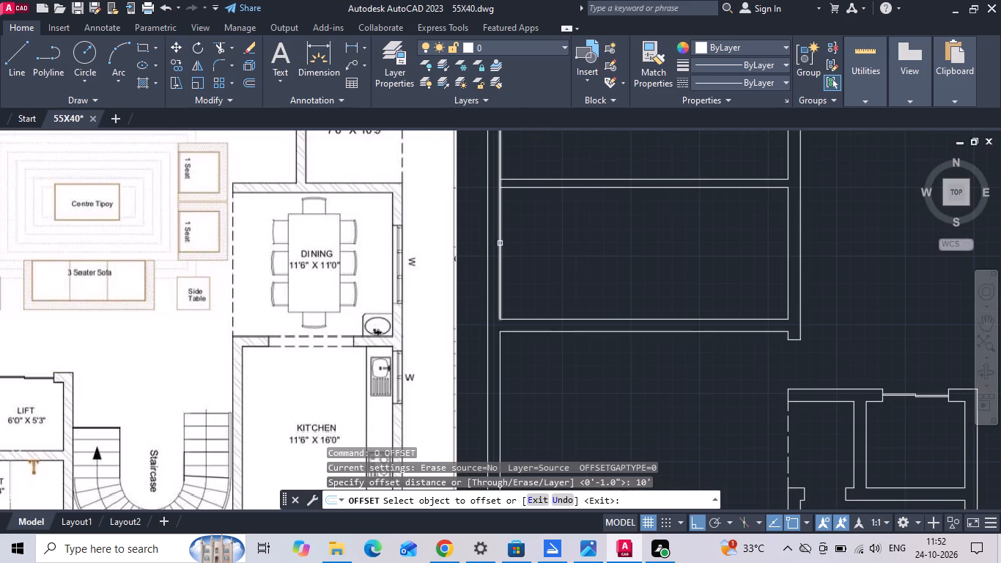
left_click_drag(500, 243, 524, 237)
left_click(586, 222)
scroll(612, 226, "down", 1)
key("Escape")
middle_click_drag(613, 229, 605, 270)
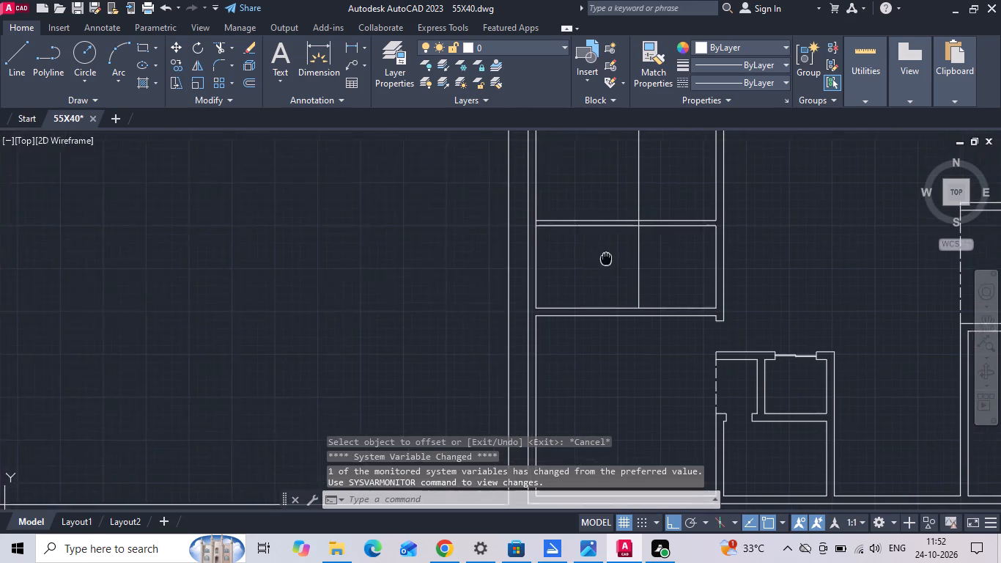
Offset the new toilet–pooja partition line 6" to the right for the wall thickness.
middle_click_drag(605, 270, 607, 281)
type("O 6")
key("space")
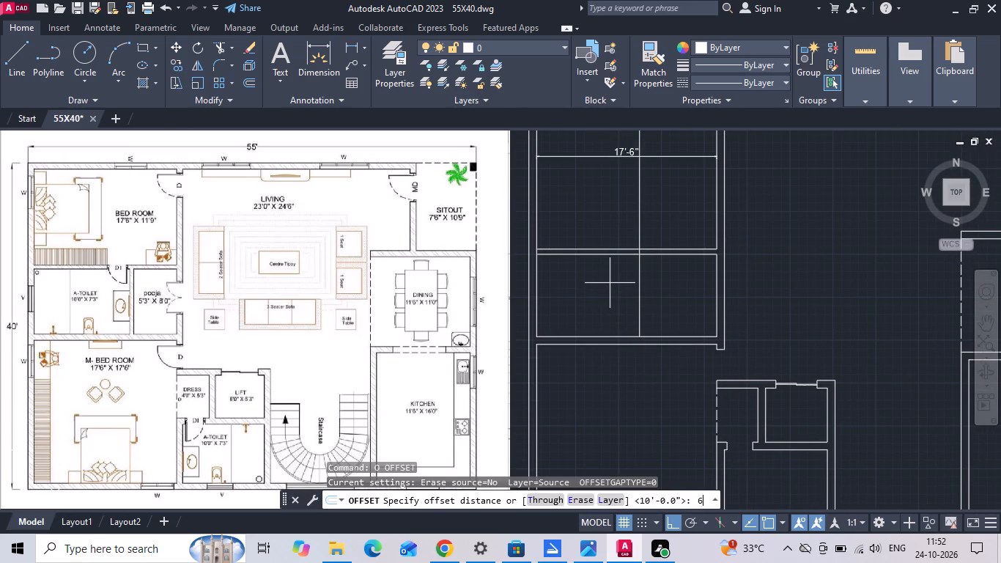
left_click(639, 281)
left_click(660, 271)
key("Escape")
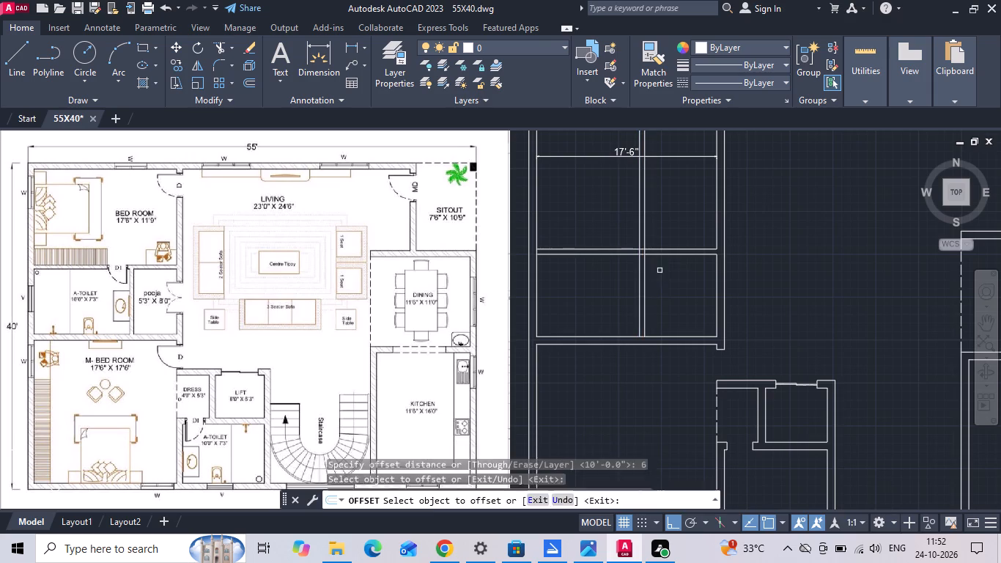
Measure the clear width of the pooja room between the partition and its right wall.
left_click(352, 46)
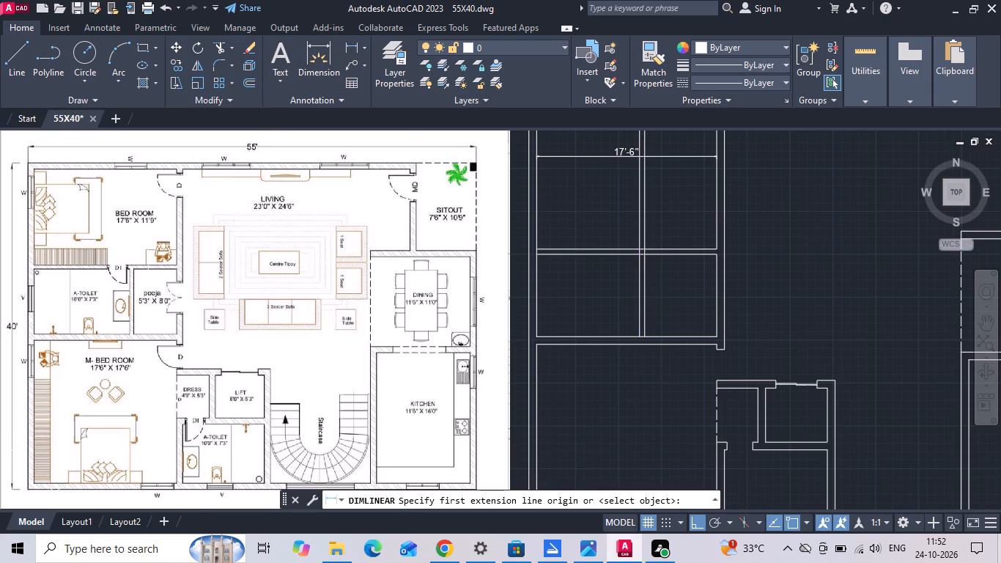
scroll(136, 260, "up", 1)
scroll(87, 270, "down", 2)
scroll(413, 287, "up", 2)
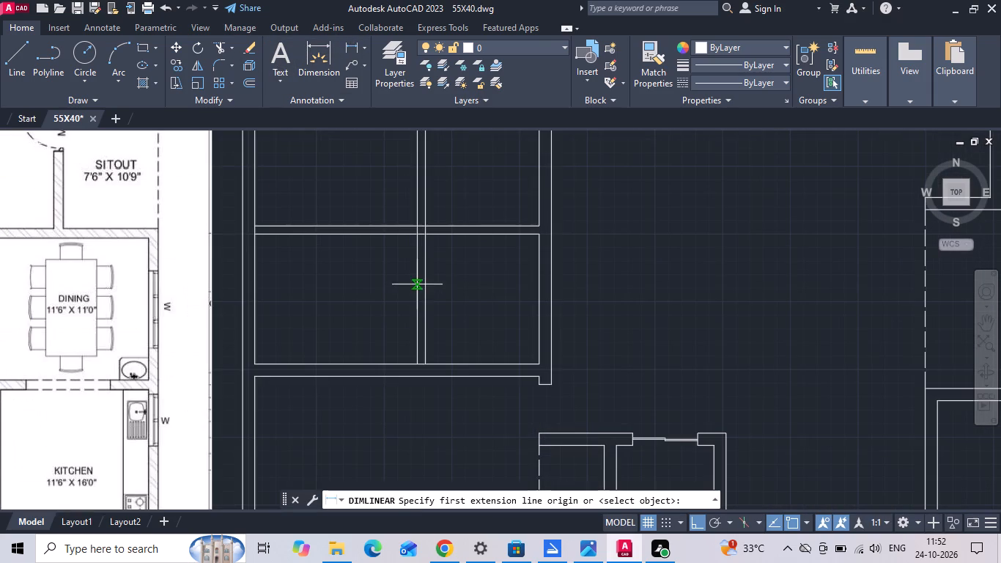
left_click(425, 278)
left_click(537, 278)
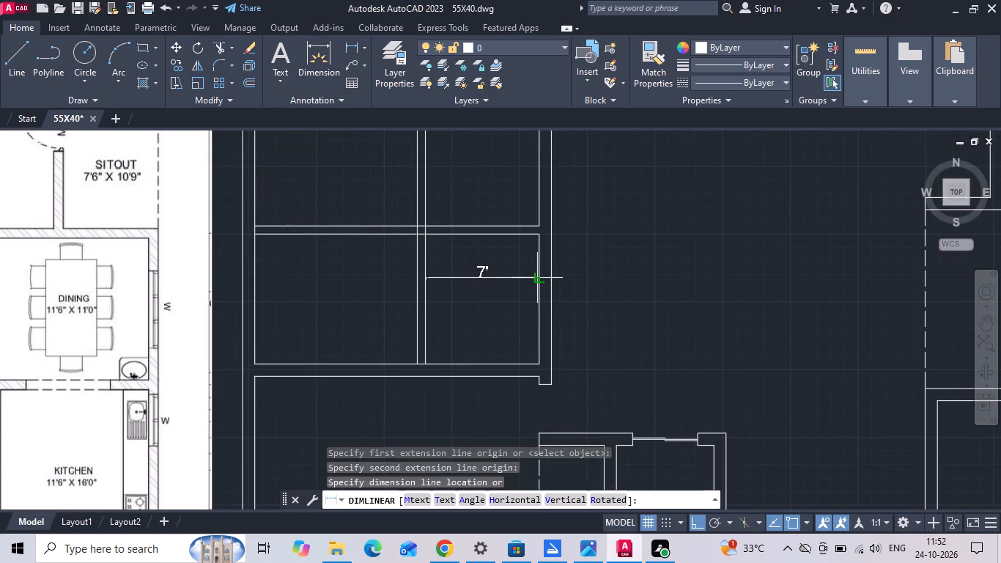
scroll(540, 280, "up", 1)
key("Escape")
Examine the upper attached toilet, pooja room and surrounding rooms in the reference image.
scroll(541, 280, "down", 2)
middle_click_drag(126, 298, 153, 290)
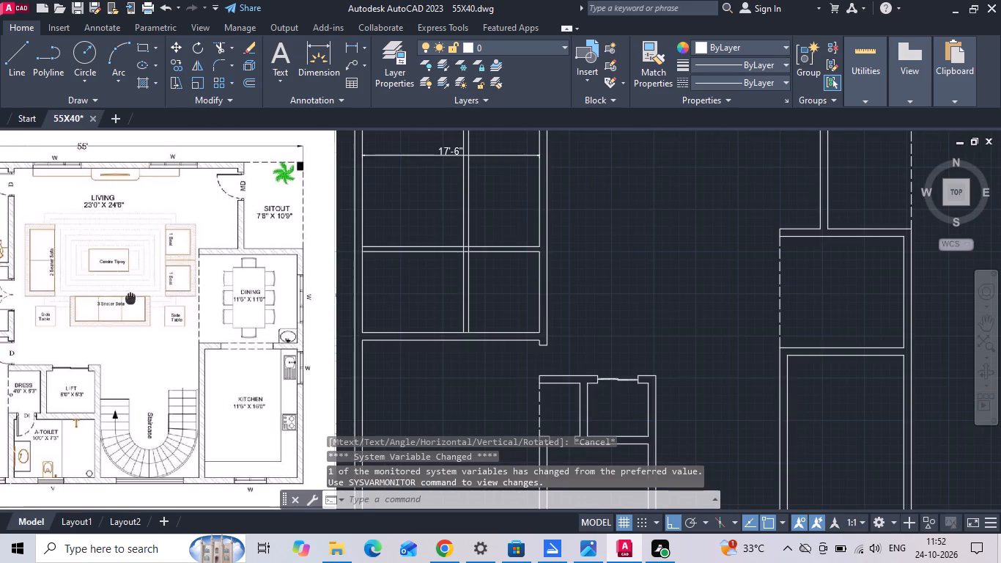
middle_click_drag(153, 290, 436, 254)
scroll(256, 249, "up", 2)
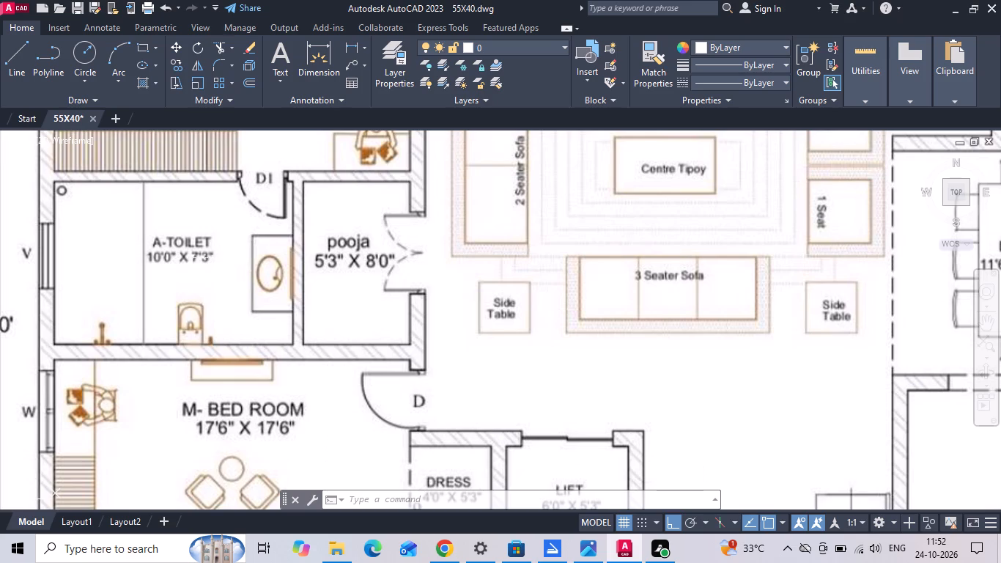
scroll(171, 306, "down", 1)
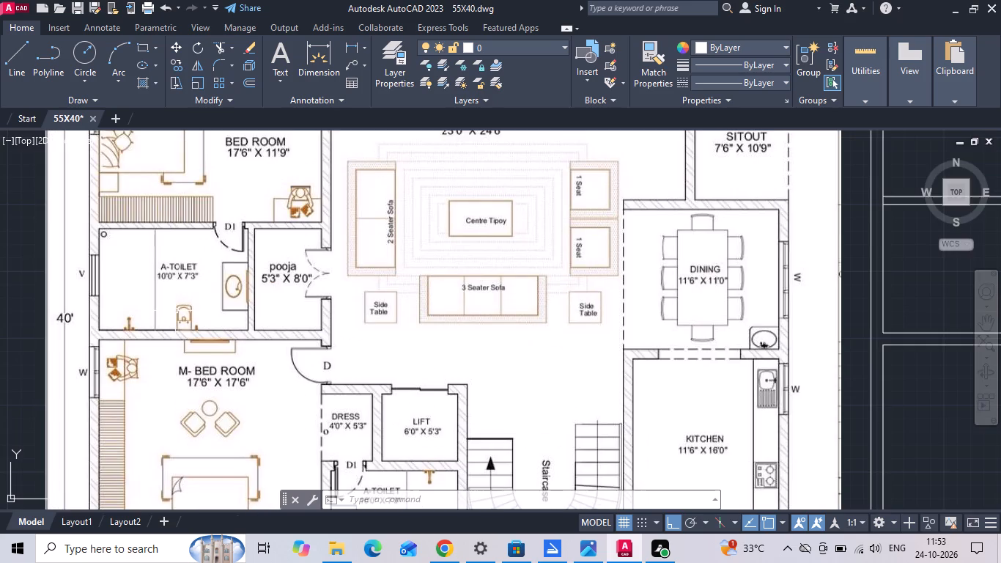
scroll(196, 246, "down", 1)
scroll(263, 397, "up", 1)
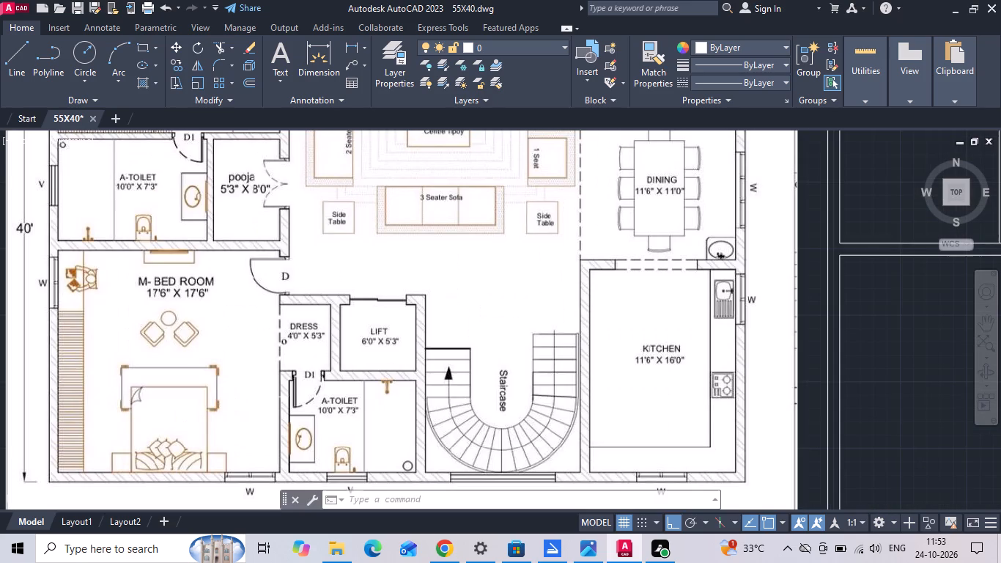
scroll(189, 380, "down", 2)
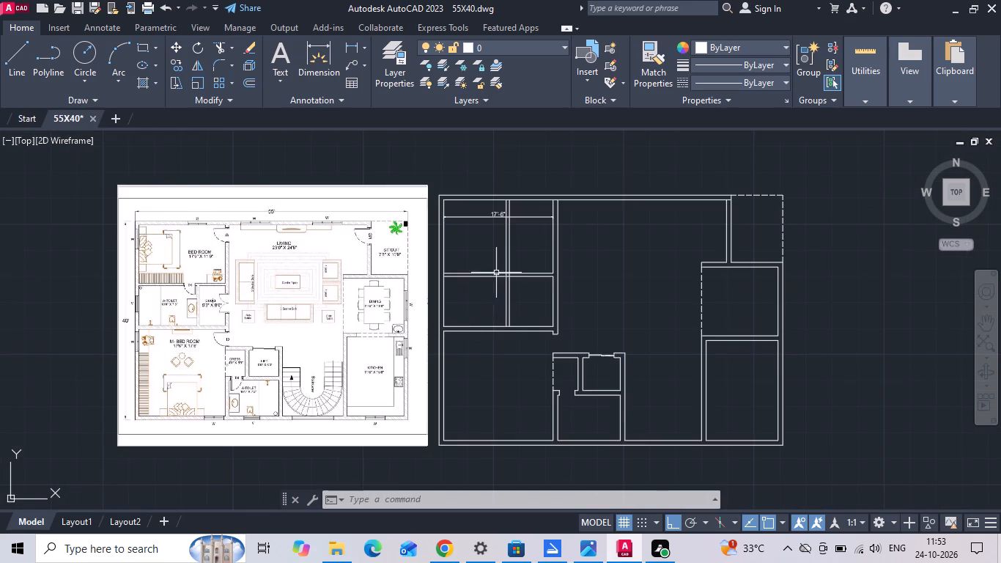
Trim the two partition lines where they run up through the bedroom above the toilet wall.
scroll(495, 269, "up", 1)
type("TR")
key("space")
key("space")
left_click_drag(495, 265, 497, 263)
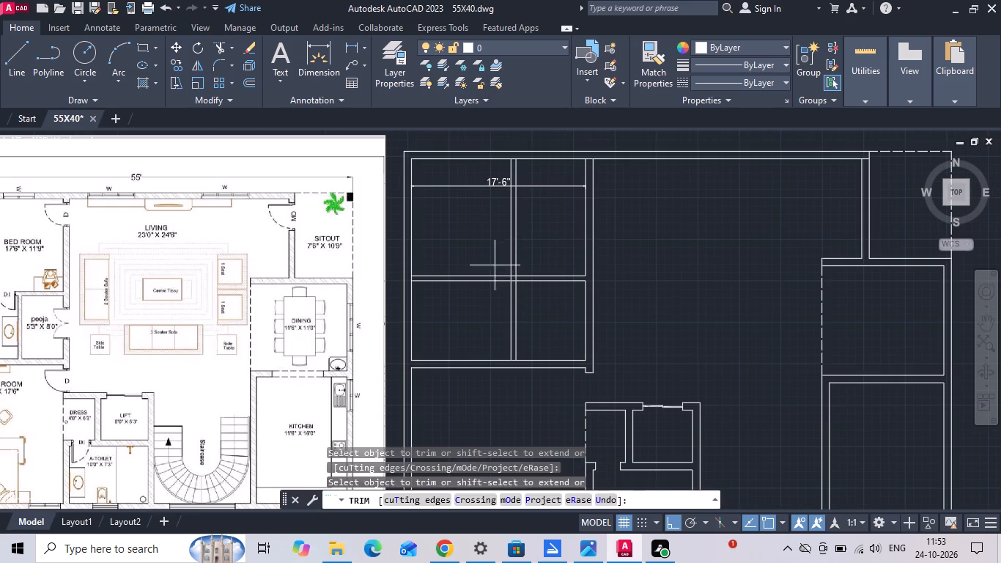
left_click_drag(497, 263, 526, 243)
key("Escape")
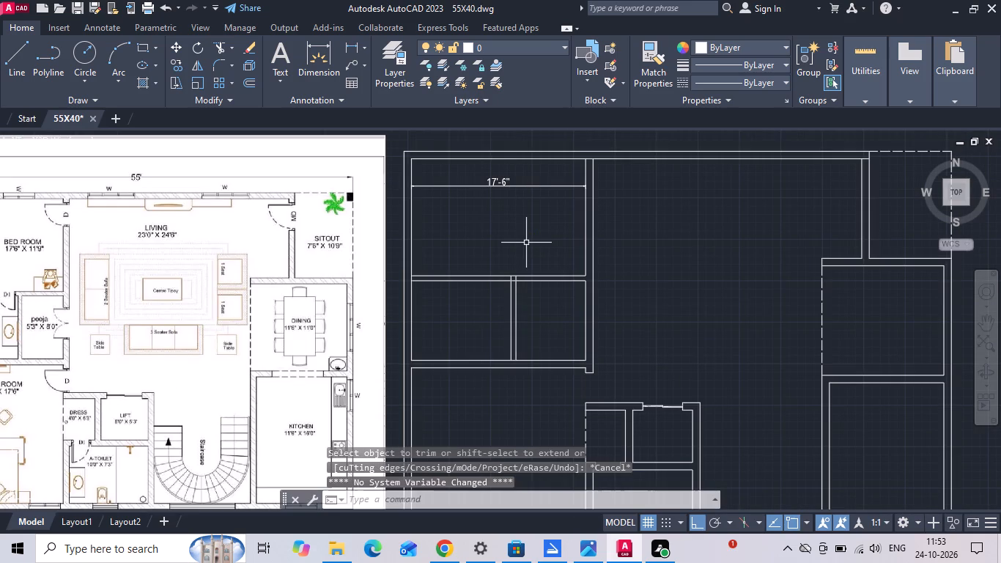
Measure the pooja room's clear width again from the partition's right line to the right wall.
left_click(352, 46)
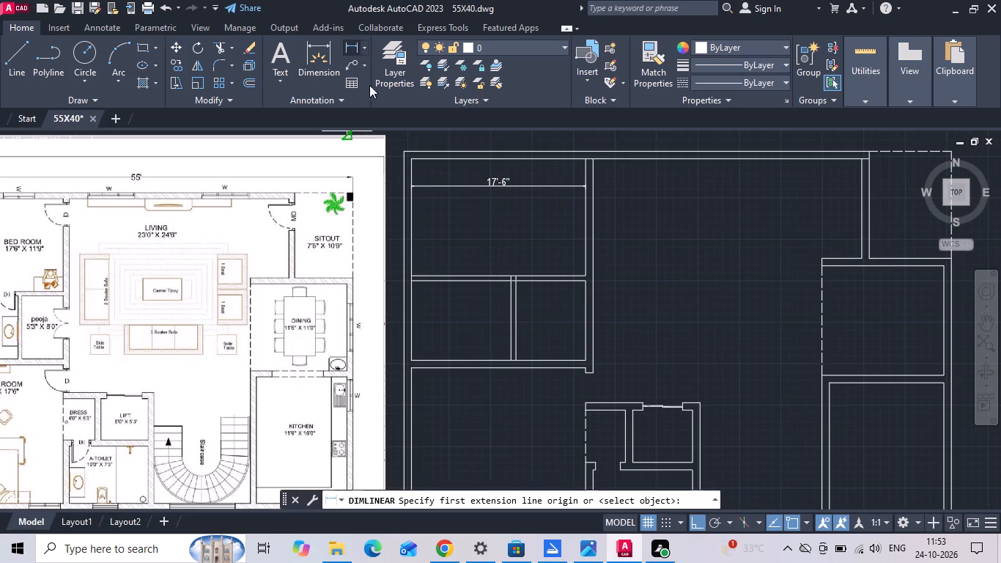
scroll(528, 325, "up", 2)
left_click(494, 290)
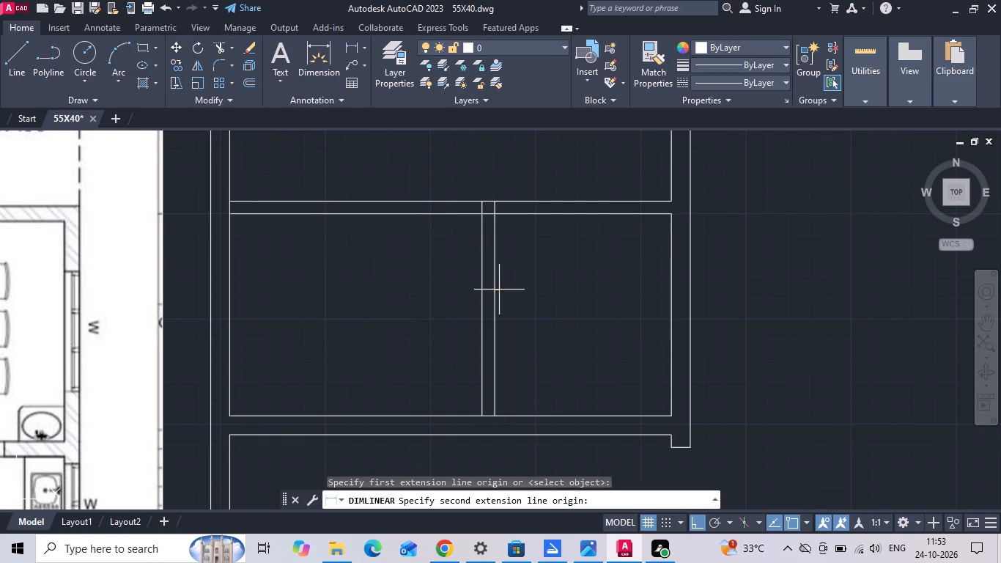
left_click(672, 291)
key("Escape")
Offset the partition's left line 3" to the left to mark the near edge of the toilet door.
scroll(674, 290, "down", 1)
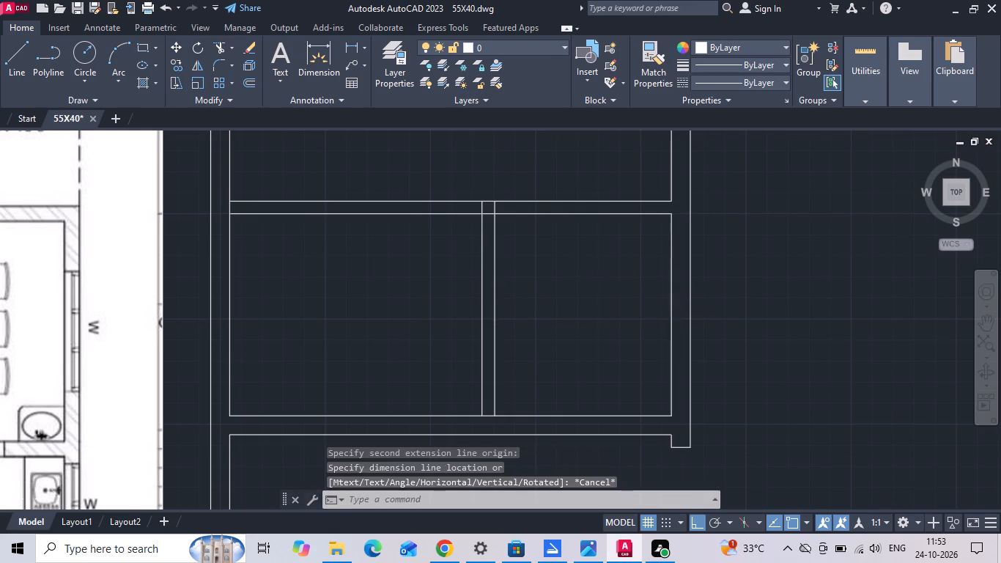
scroll(675, 289, "down", 1)
middle_click_drag(642, 292, 690, 271)
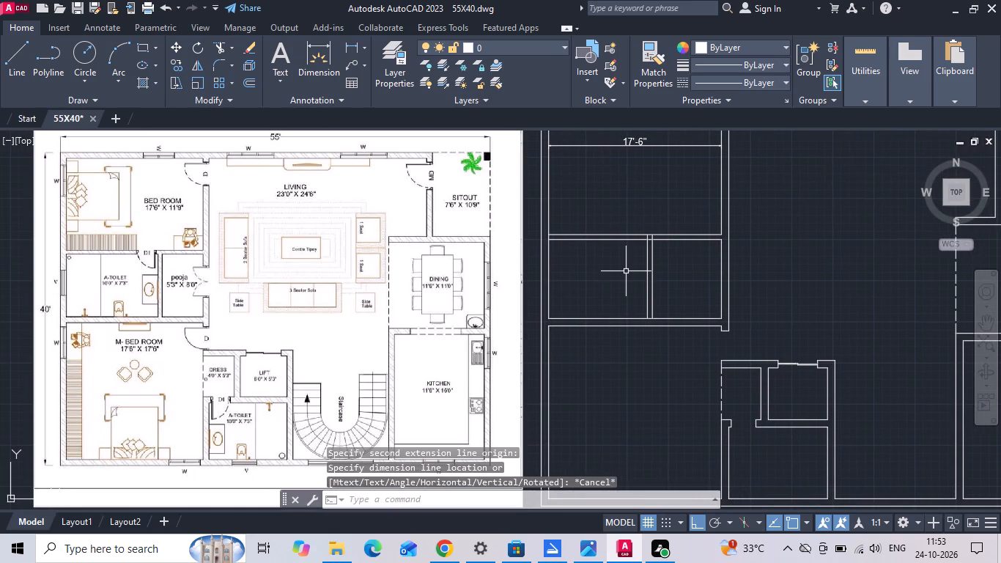
type("O")
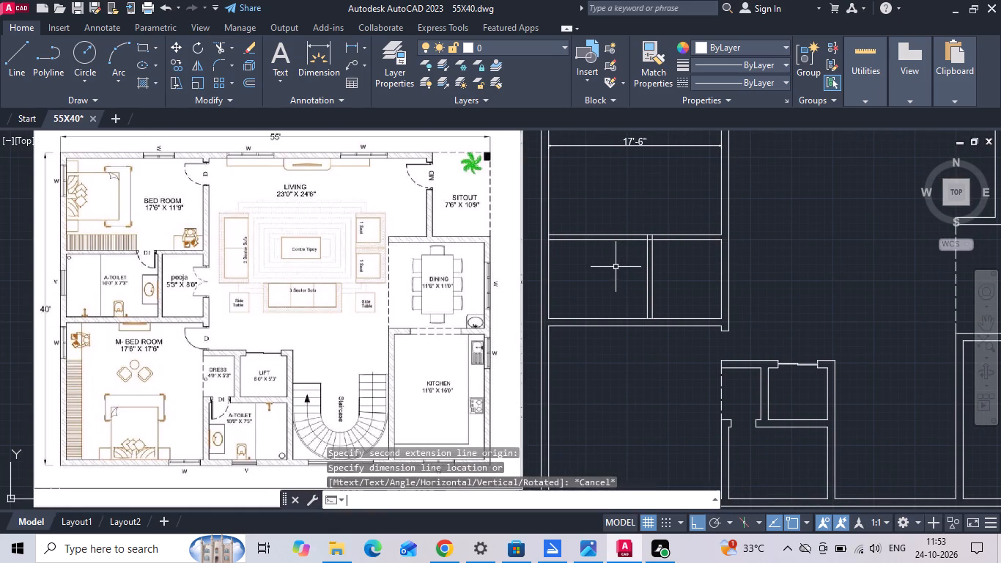
key("space")
key("3")
key("space")
scroll(660, 268, "up", 1)
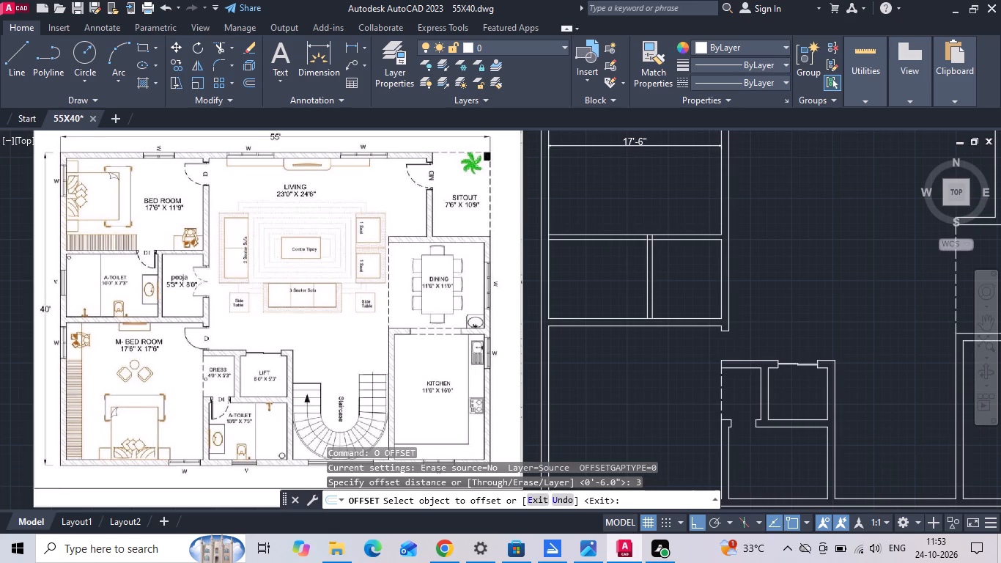
scroll(660, 268, "up", 1)
left_click_drag(621, 232, 605, 235)
left_click(556, 248)
key("Escape")
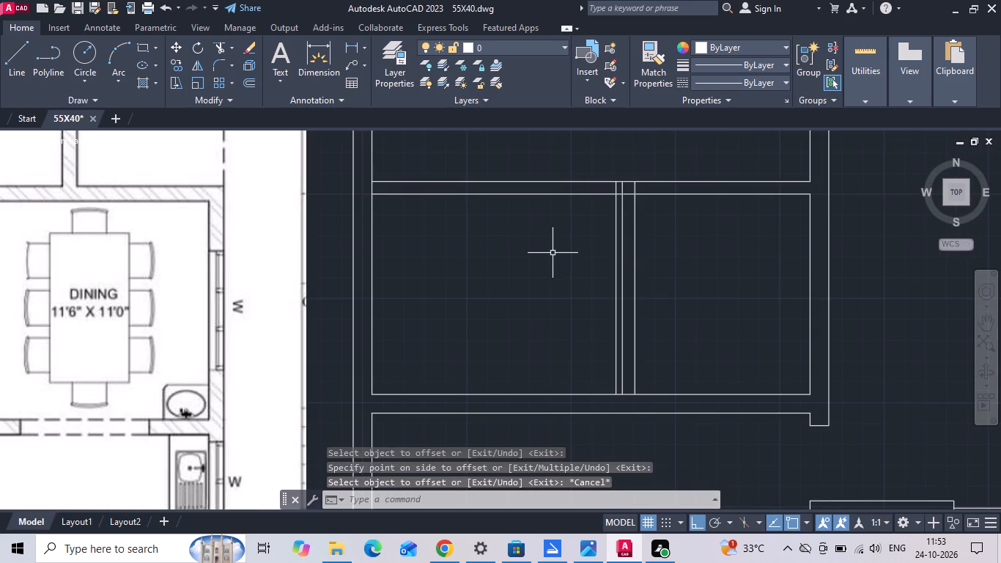
Offset the door edge line 2'6" to the left to mark the far side of the toilet door opening.
type("O 2'")
type("6")
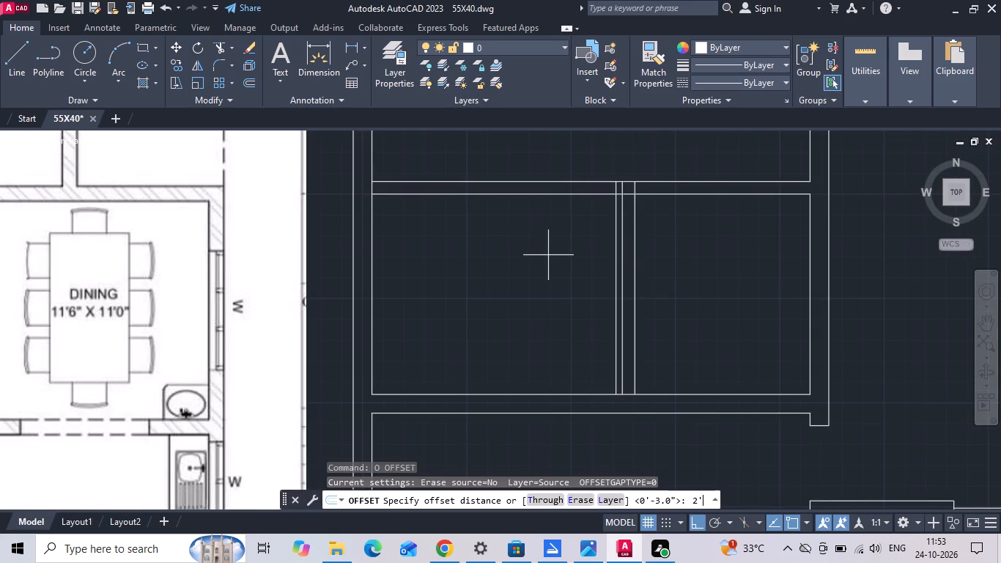
key("space")
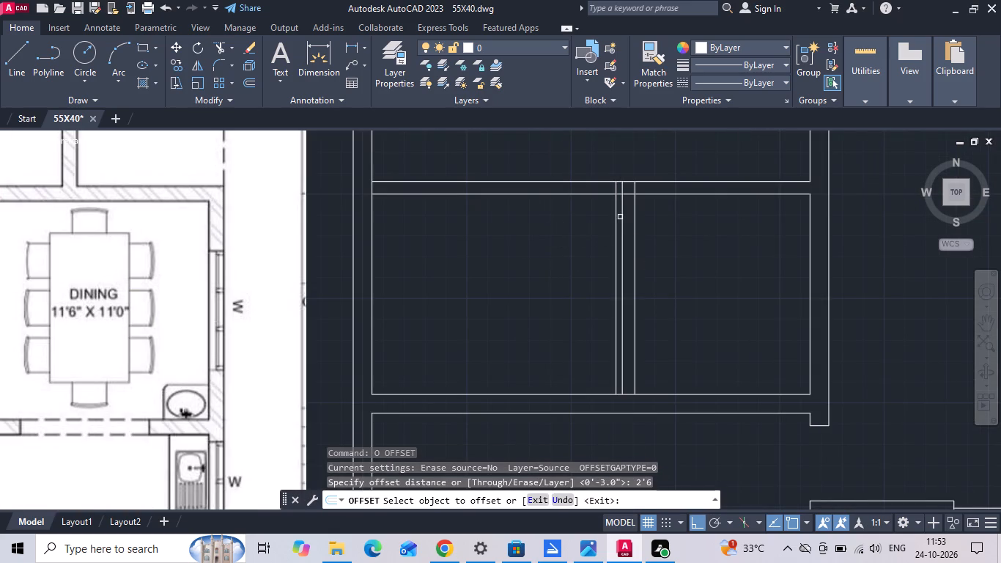
left_click_drag(615, 224, 572, 245)
left_click(539, 256)
key("Escape")
Trim the toilet door opening in the wall below the bedroom and remove the leftover offset lines inside the toilet.
key("t")
type("R")
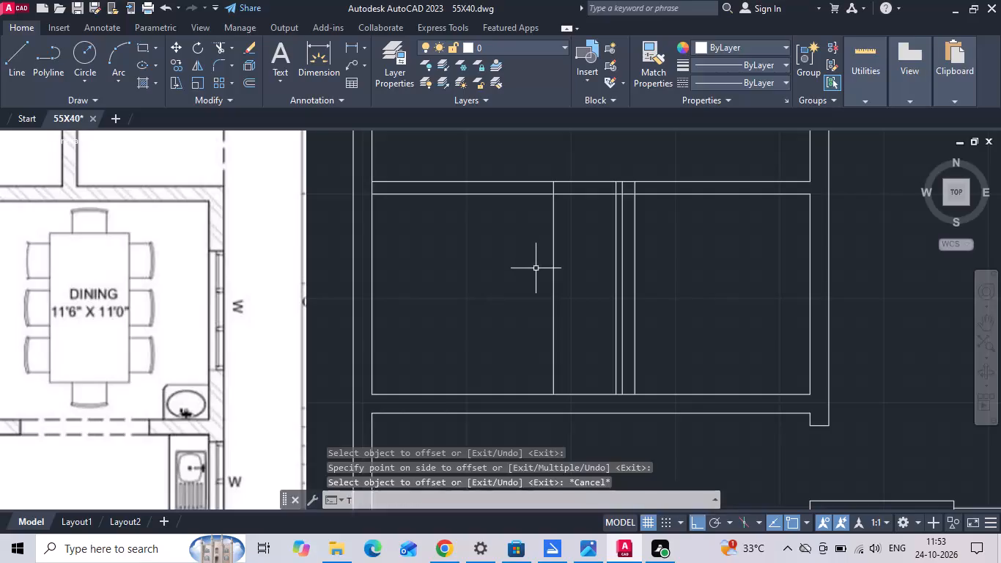
key("space")
left_click_drag(536, 265, 580, 163)
left_click(618, 249)
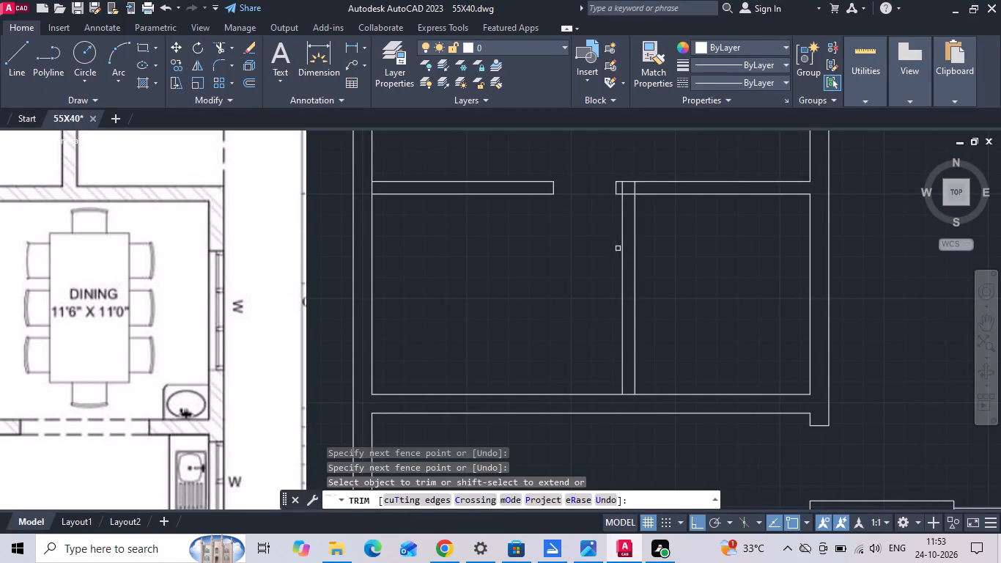
Trim the overlapping lines where the partition meets the bedroom wall and where that wall meets the left outer wall.
scroll(613, 193, "up", 3)
left_click_drag(622, 185, 686, 185)
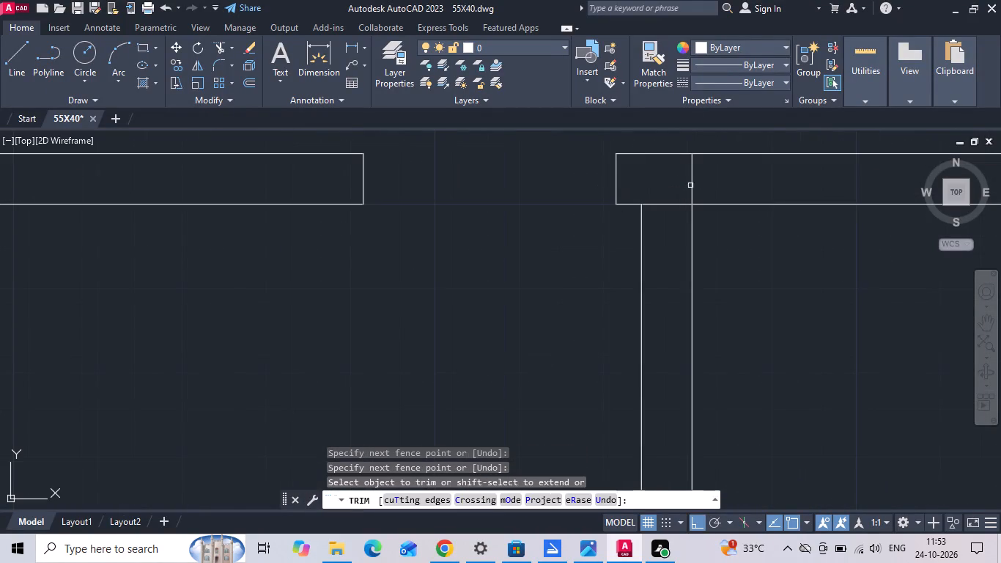
left_click(693, 184)
left_click(662, 213)
left_click(663, 202)
scroll(667, 209, "down", 3)
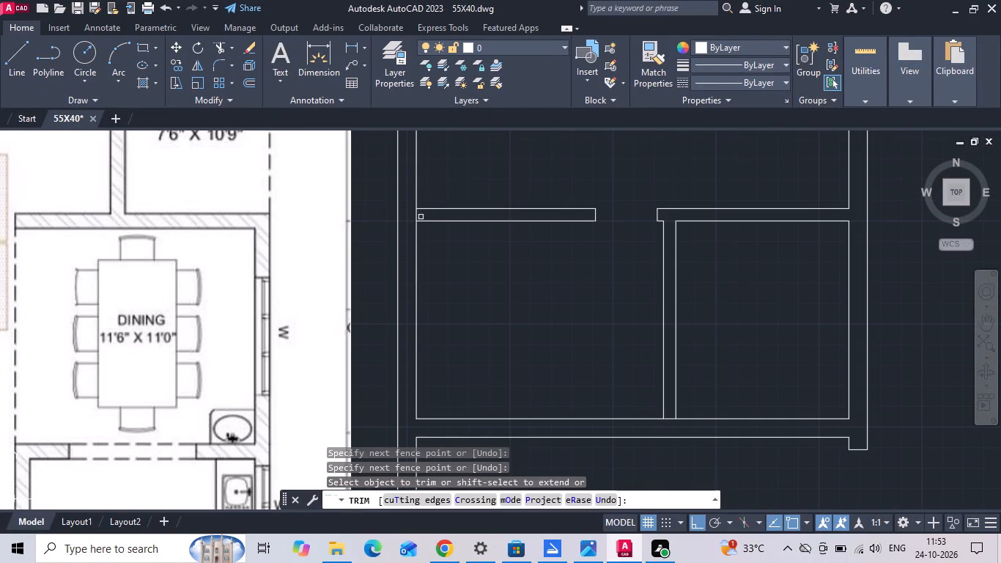
left_click(413, 218)
left_click(423, 216)
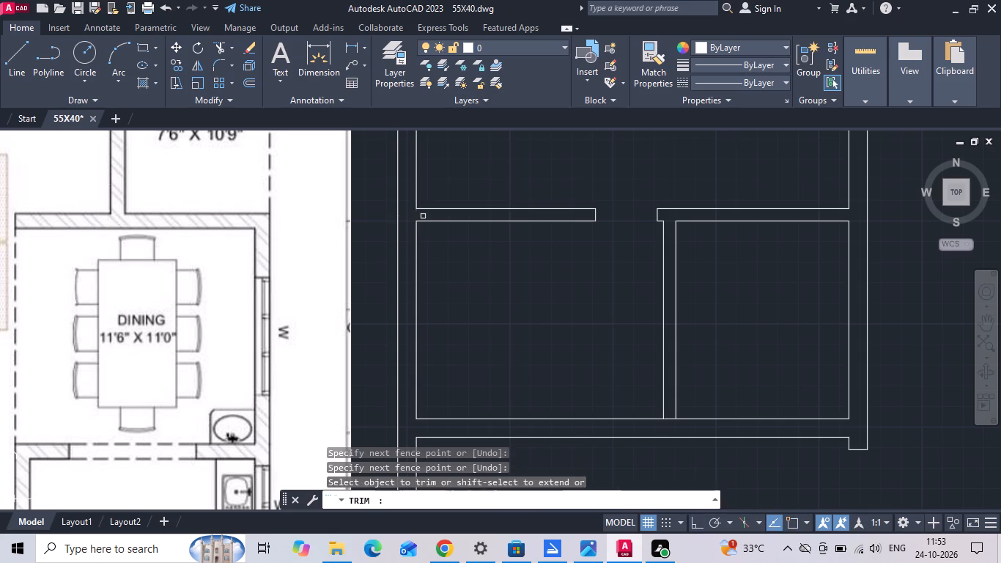
scroll(514, 252, "down", 2)
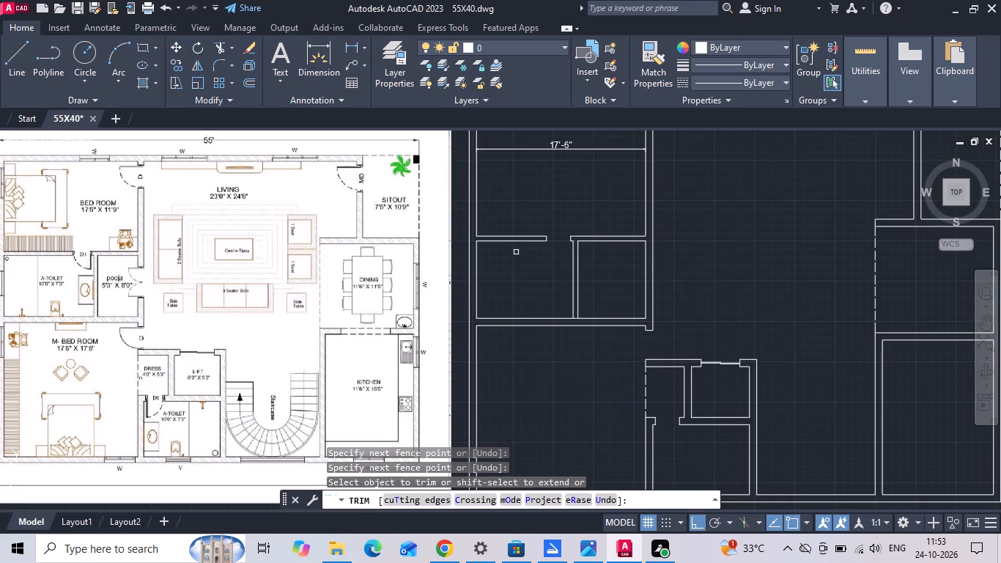
middle_click_drag(517, 257, 517, 322)
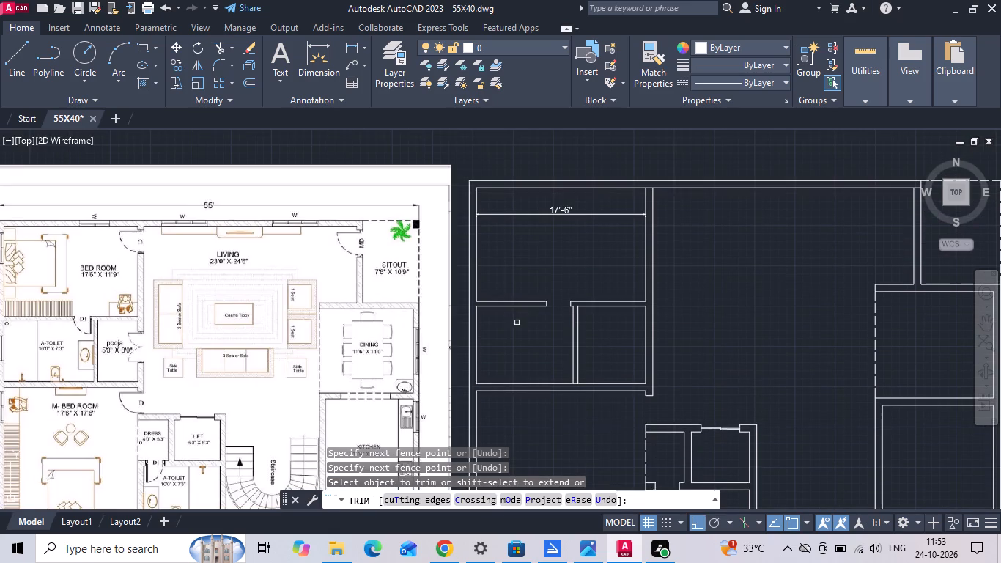
key("Escape")
Offset the top outer wall's inner line 6" down to mark the start of the upper bedroom door.
scroll(121, 219, "up", 2)
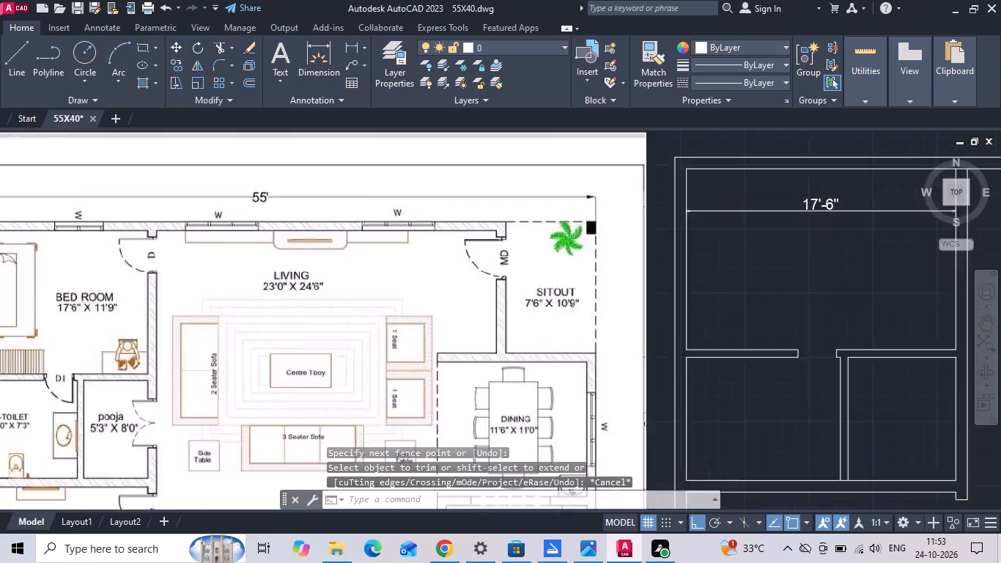
scroll(121, 219, "up", 1)
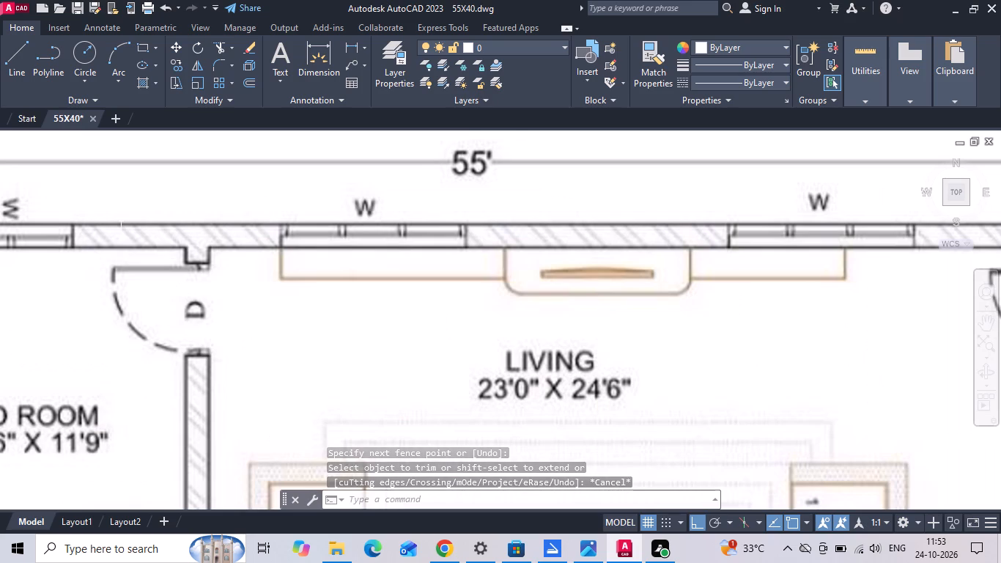
scroll(121, 219, "down", 3)
scroll(684, 202, "up", 1)
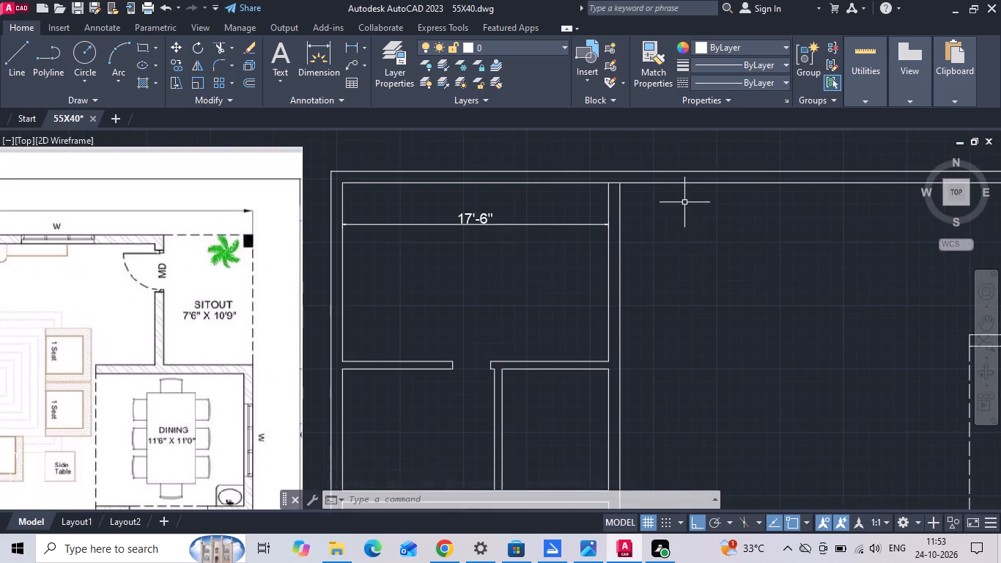
type("O")
key("space")
type("6")
key("space")
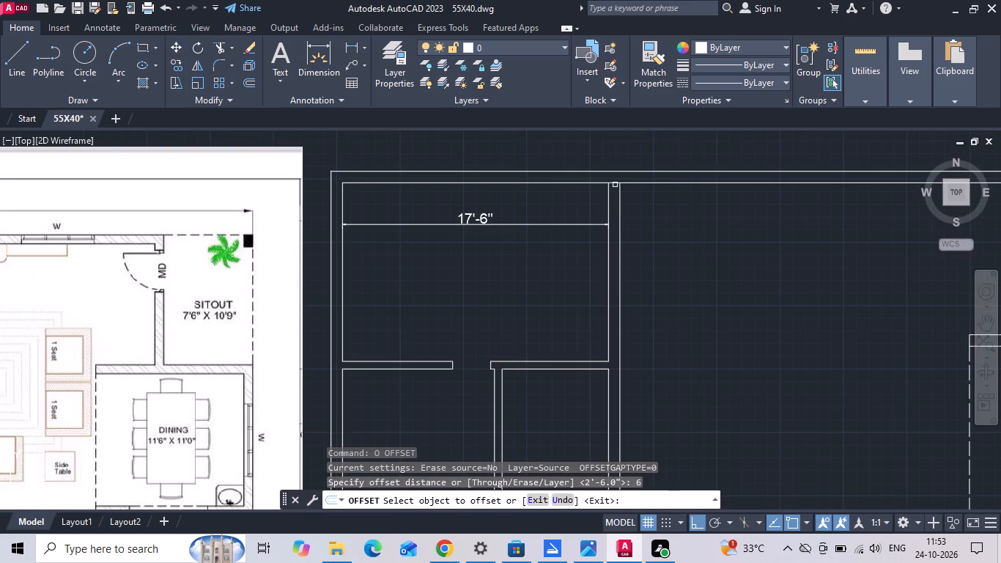
left_click(631, 184)
left_click(635, 234)
key("Escape")
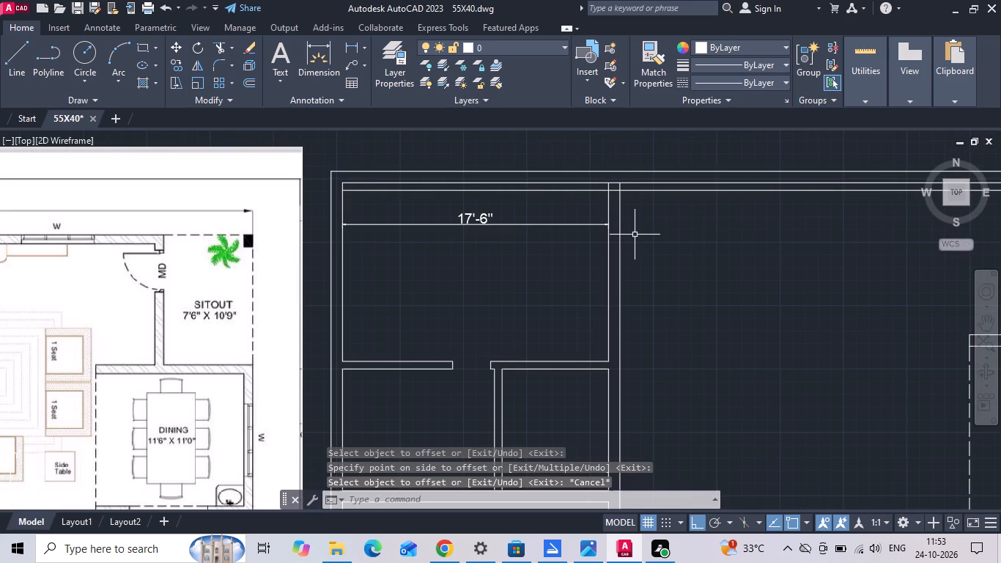
Offset the new door edge line 3' down to mark the other side of the bedroom door opening.
type("O")
key("space")
type("3'")
key("Return")
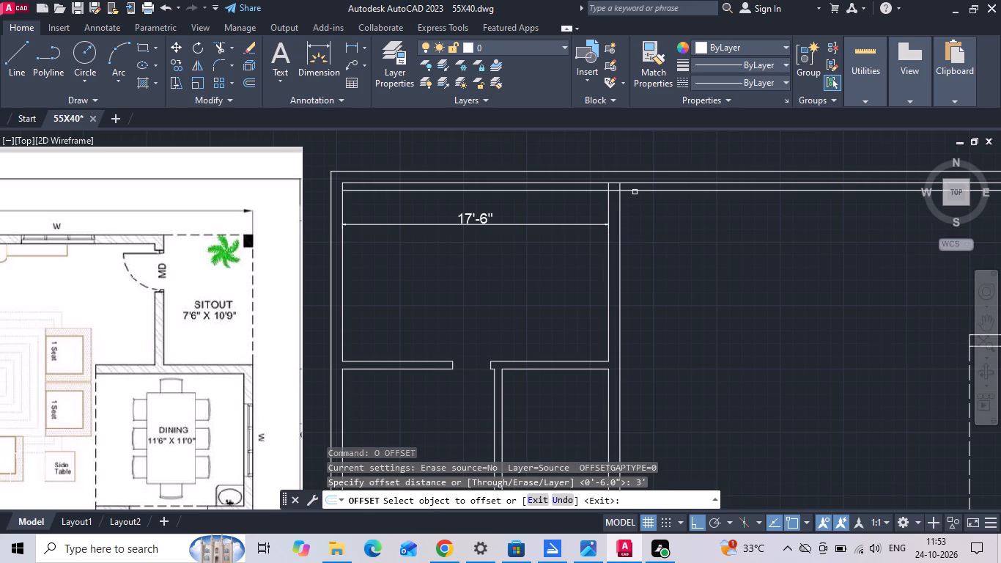
left_click(635, 192)
left_click(647, 244)
key("Escape")
Trim the upper bedroom's door opening in the wall facing the living room and remove the leftover offset lines.
type("TR")
key("space")
key("space")
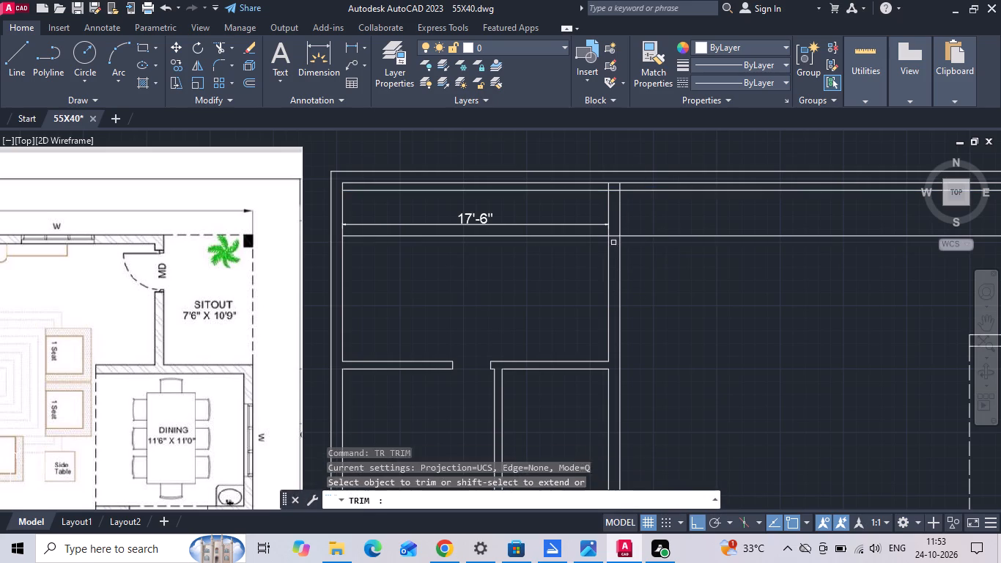
left_click(577, 188)
left_click(586, 236)
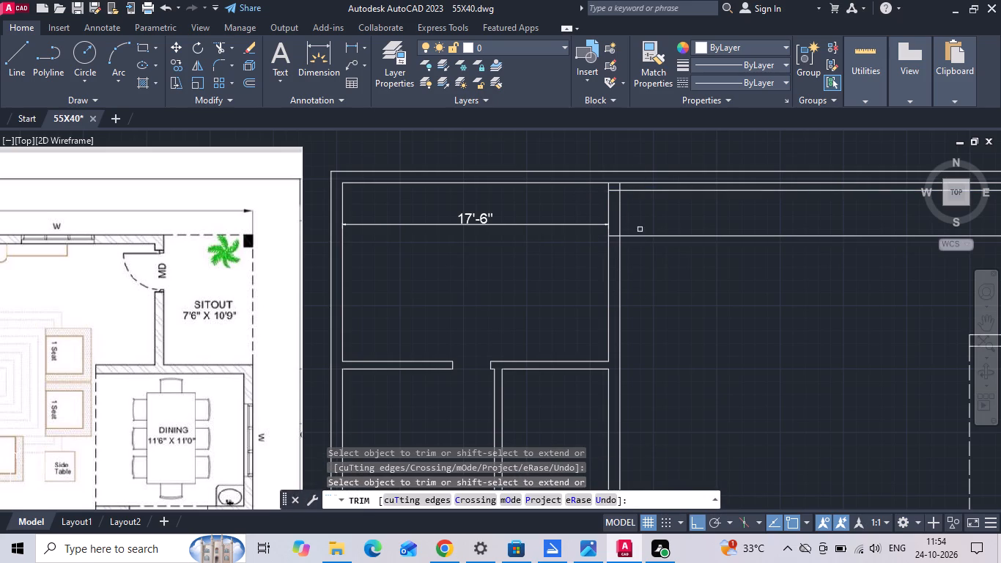
left_click(638, 219)
left_click(588, 202)
left_click_drag(632, 224, 638, 252)
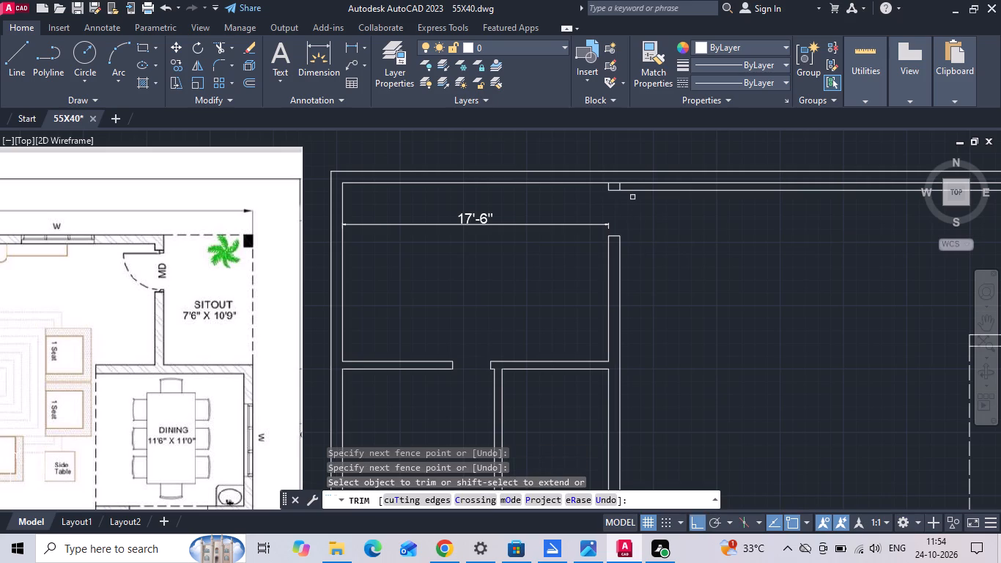
left_click(629, 191)
left_click(614, 182)
scroll(665, 266, "down", 1)
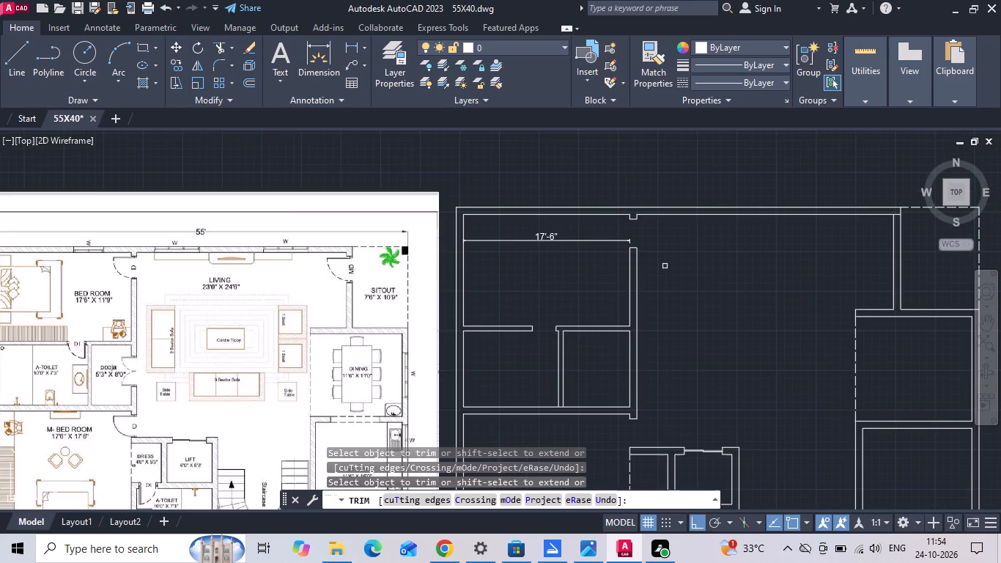
middle_click_drag(668, 293, 654, 246)
key("Escape")
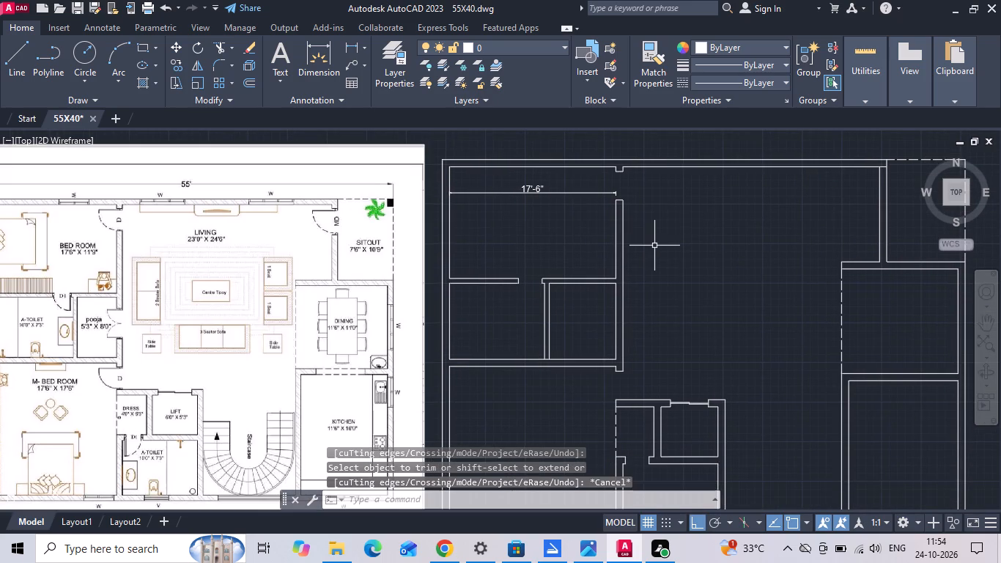
Draw a short horizontal line from the midpoint of the pooja room's living-side wall outward across the wall.
type("L")
key("space")
scroll(617, 346, "up", 1)
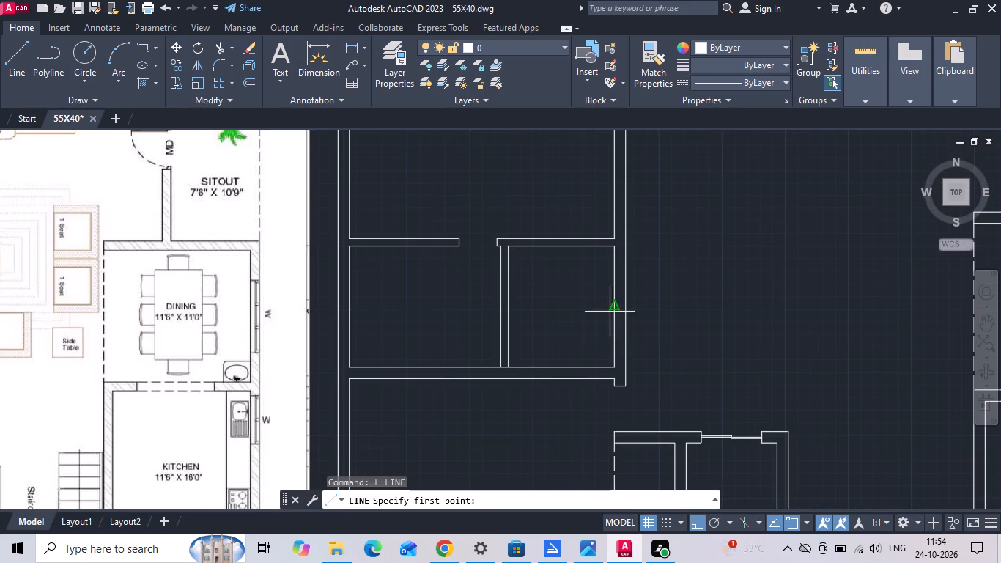
scroll(613, 312, "up", 2)
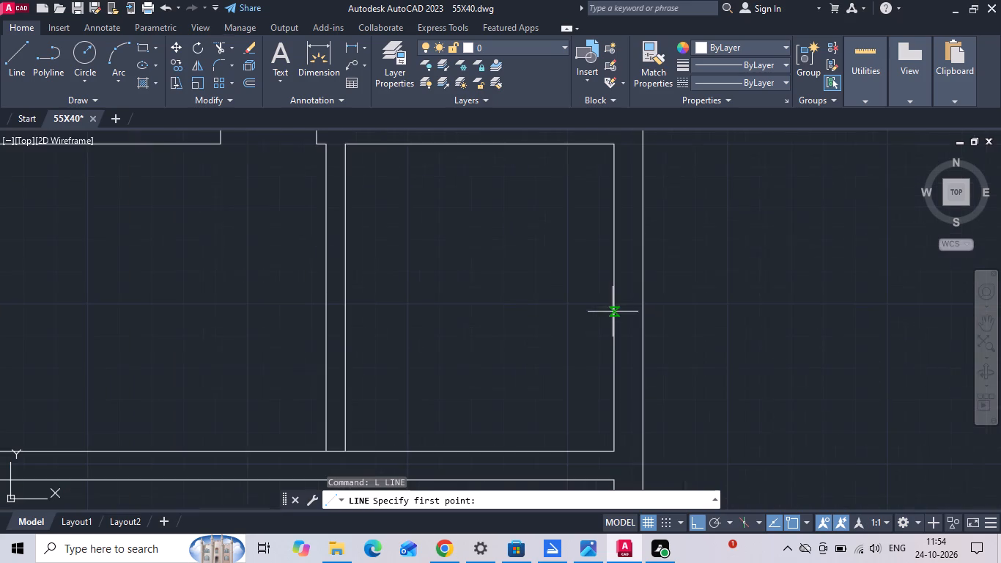
left_click(613, 298)
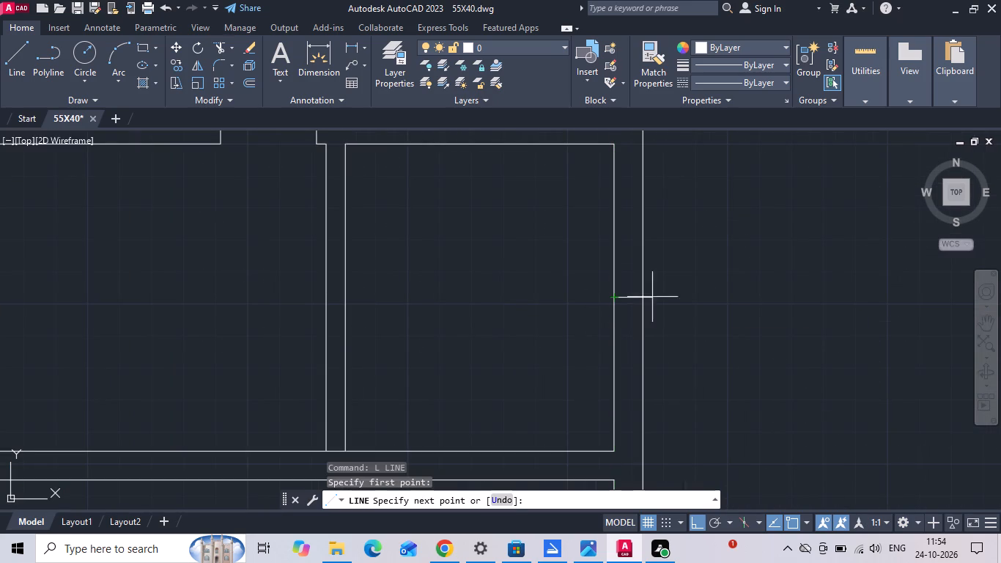
left_click(721, 296)
key("Escape")
Offset the pooja wall's midline 1'6" to both sides to mark the door opening's edges.
middle_click_drag(679, 341, 623, 364)
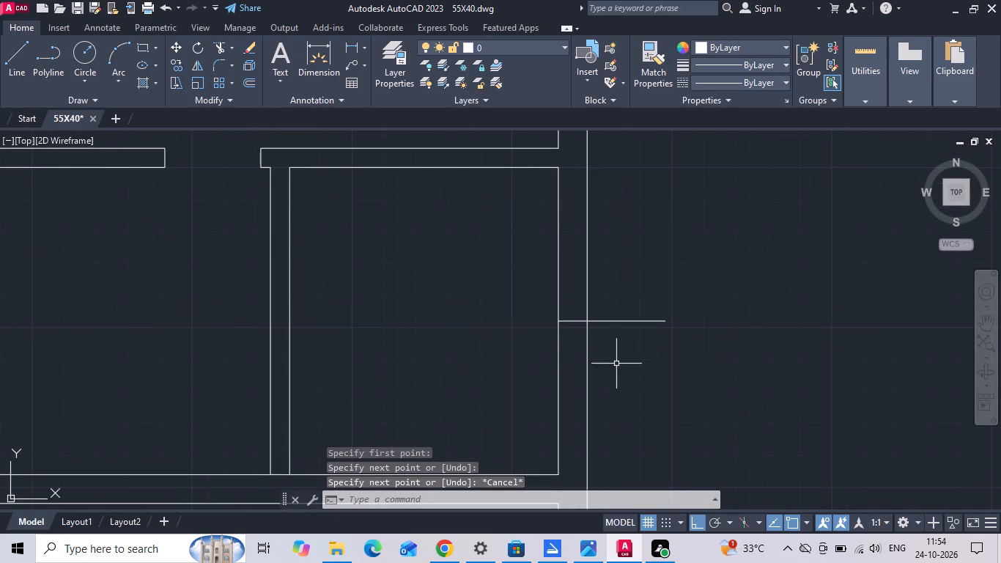
key("o")
key("space")
type("1")
key("apostrophe")
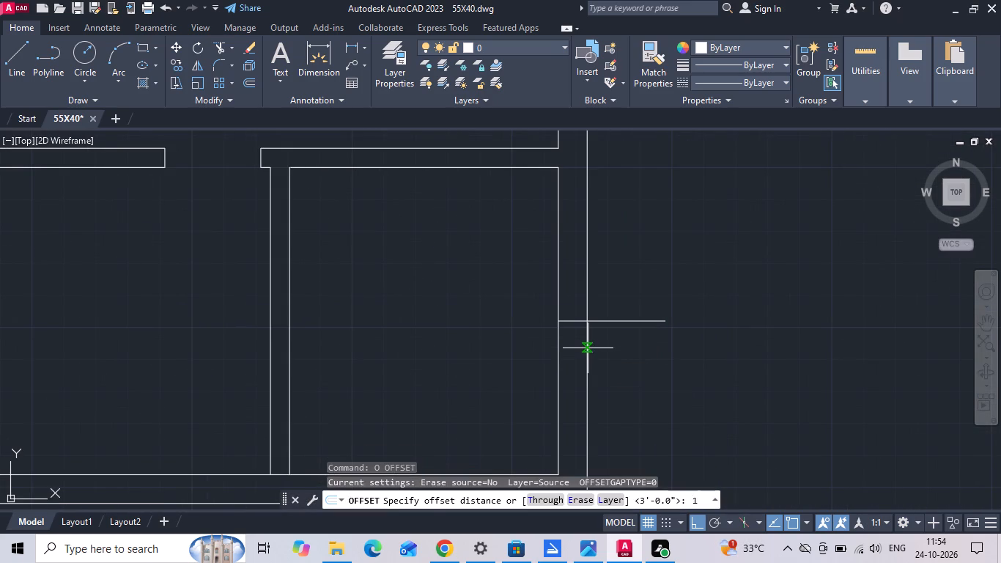
type("6")
key("space")
left_click_drag(606, 323, 616, 305)
left_click(629, 241)
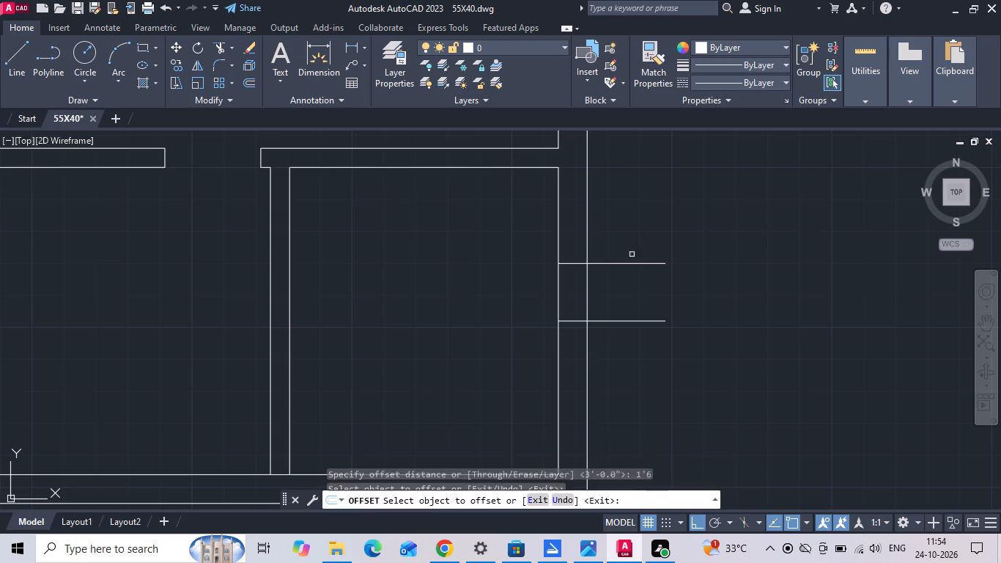
left_click_drag(615, 323, 612, 334)
left_click(605, 362)
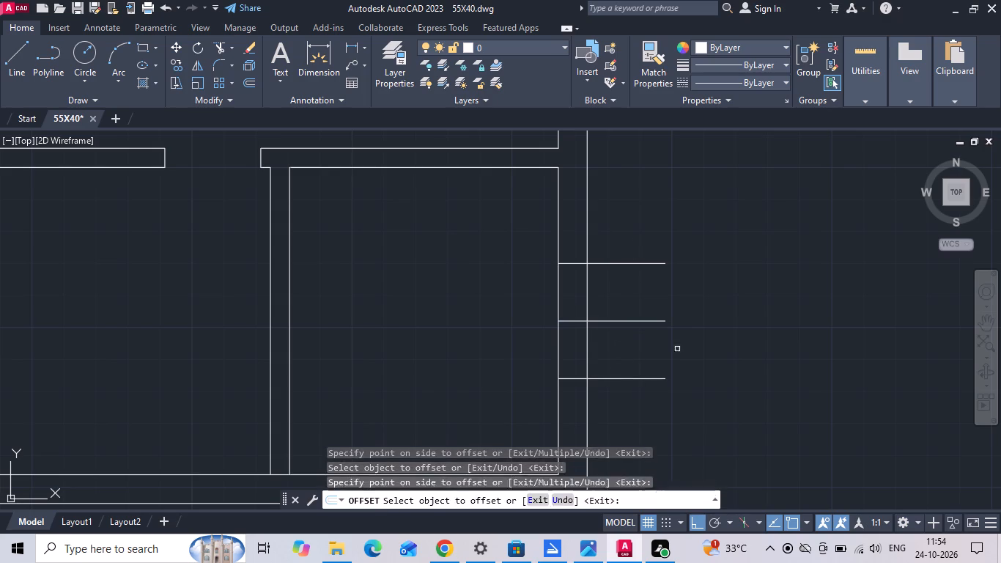
key("Escape")
Trim the pooja door opening between the two offset lines and remove the midline and overhanging line ends.
type("TR")
key("space")
key("space")
left_click_drag(525, 307, 602, 302)
left_click_drag(534, 350, 634, 336)
left_click_drag(627, 238, 621, 422)
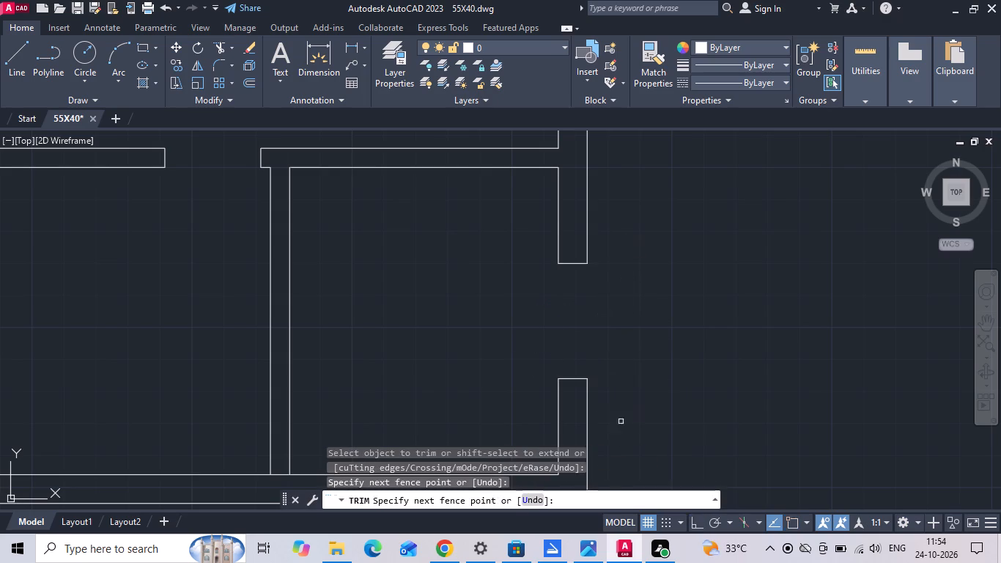
key("Escape")
Save the drawing.
key("ctrl+s")
key("ctrl+s")
key("ctrl+s")
key("ctrl+s")
key("ctrl+s")
key("ctrl+s")
key("ctrl+s")
key("ctrl+s")
key("ctrl+s")
key("ctrl+s")
key("ctrl+s")
key("ctrl+s")
key("ctrl+s")
key("ctrl+s")
key("ctrl+s")
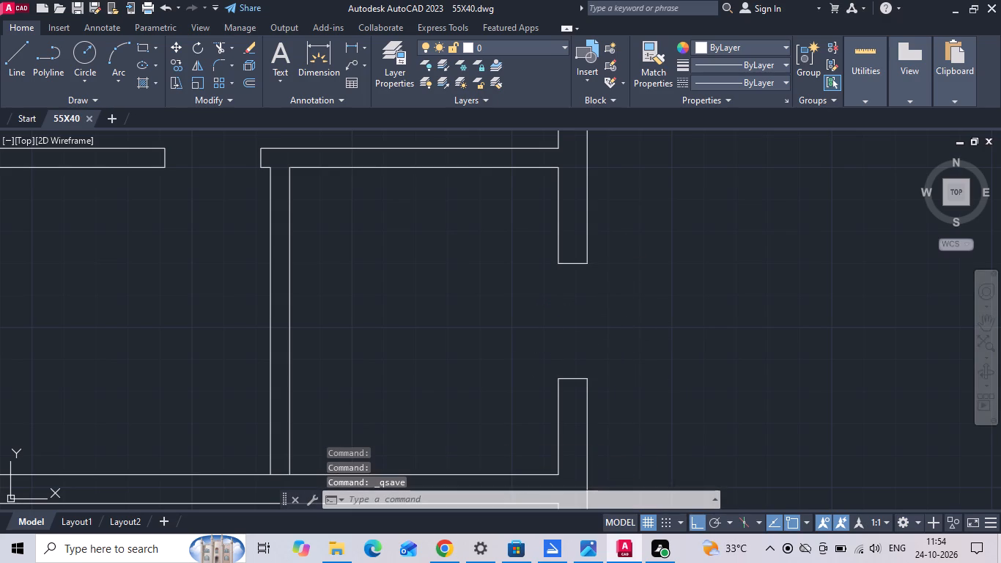
Trim the short line where the toilet–pooja partition meets the wall above the master bedroom.
scroll(448, 313, "down", 2)
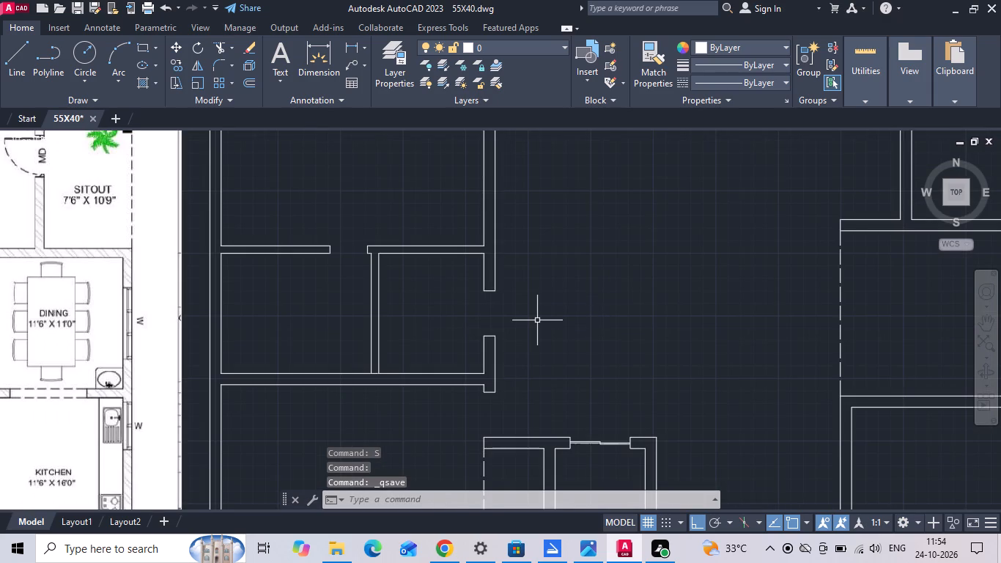
type("TR")
key("space")
key("space")
scroll(396, 371, "up", 1)
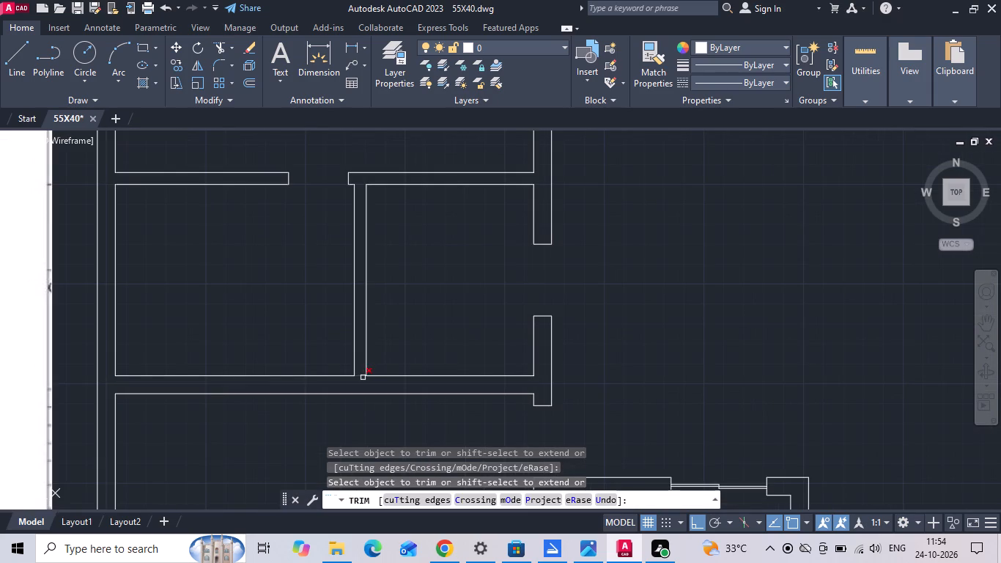
left_click(362, 378)
key("Escape")
Copy the living room's top wall inner line 6" down to mark the start of the main door.
scroll(690, 321, "down", 2)
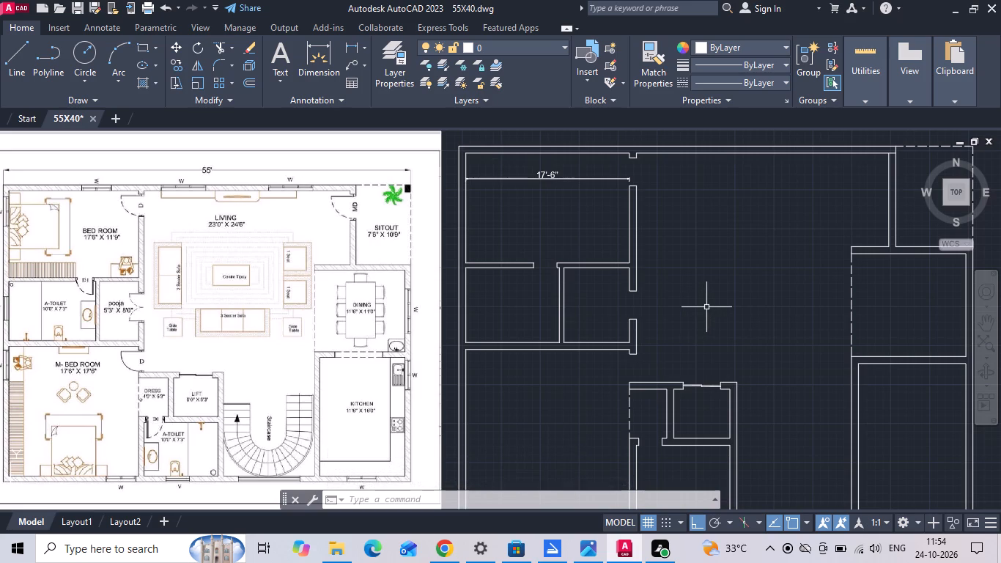
middle_click_drag(706, 307, 409, 383)
scroll(605, 227, "up", 1)
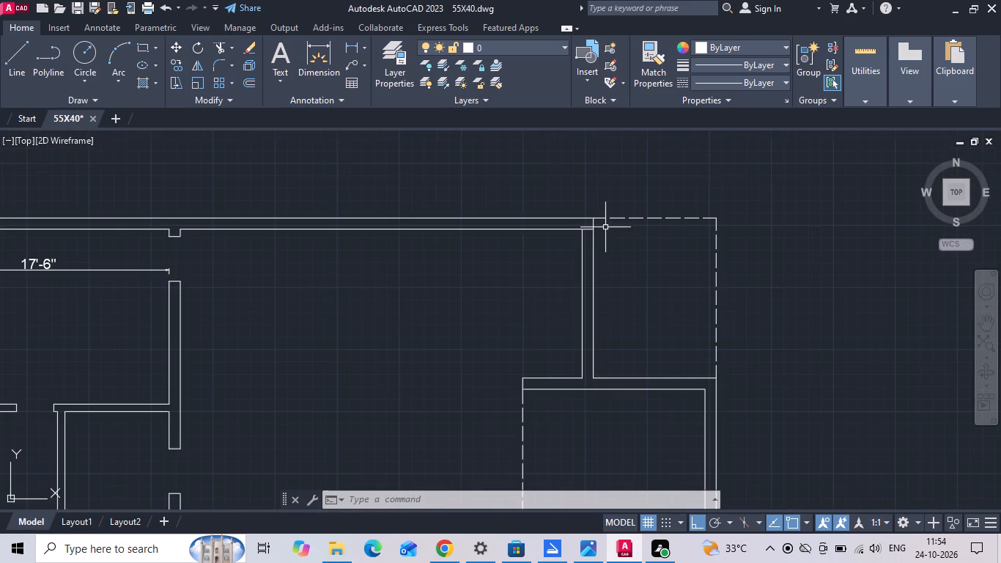
left_click(563, 228)
right_click(563, 228)
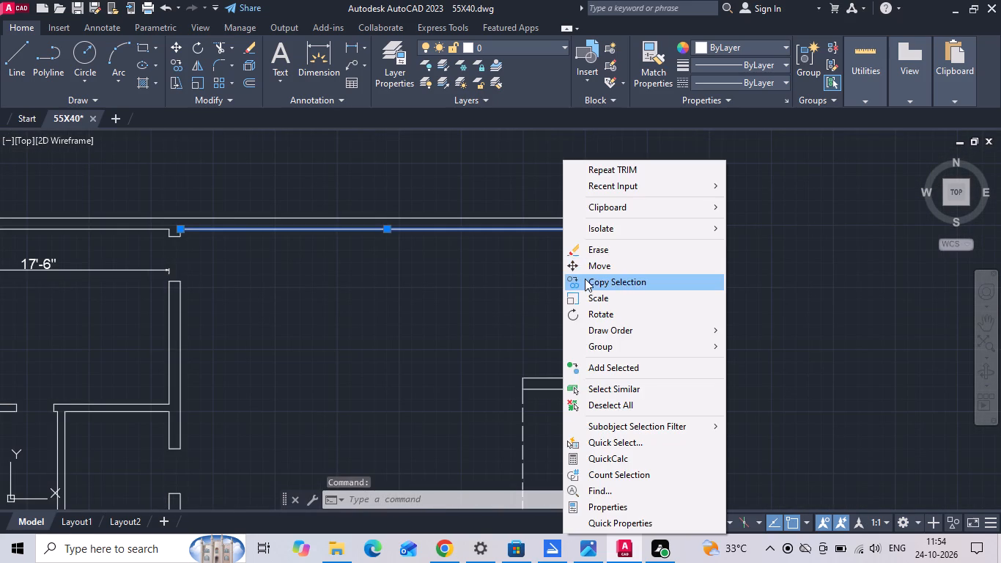
left_click(585, 279)
left_click_drag(484, 307, 476, 333)
type("6")
key("space")
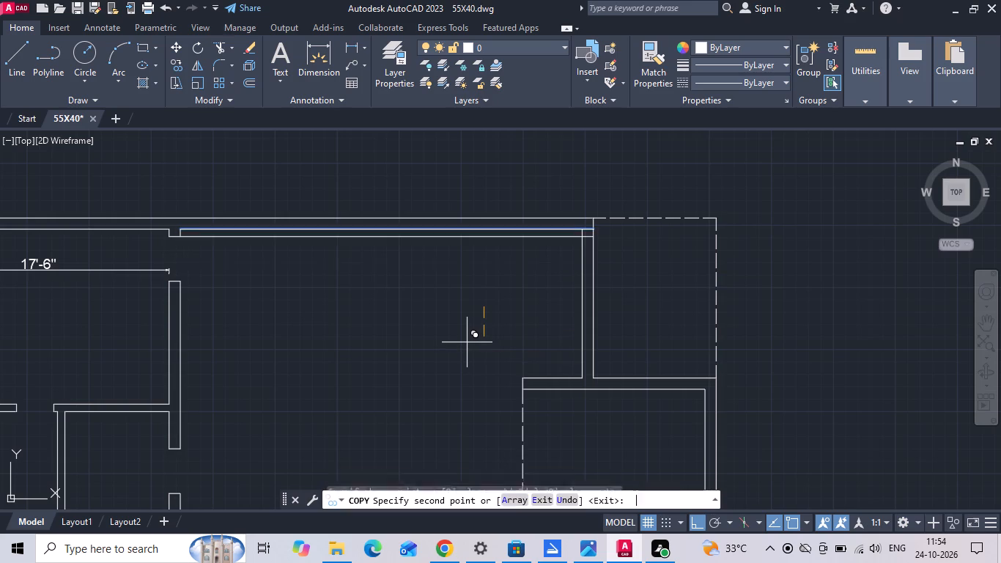
key("Escape")
Offset the copied line 4' down to mark the other side of the main door opening.
type("O 4'")
key("Return")
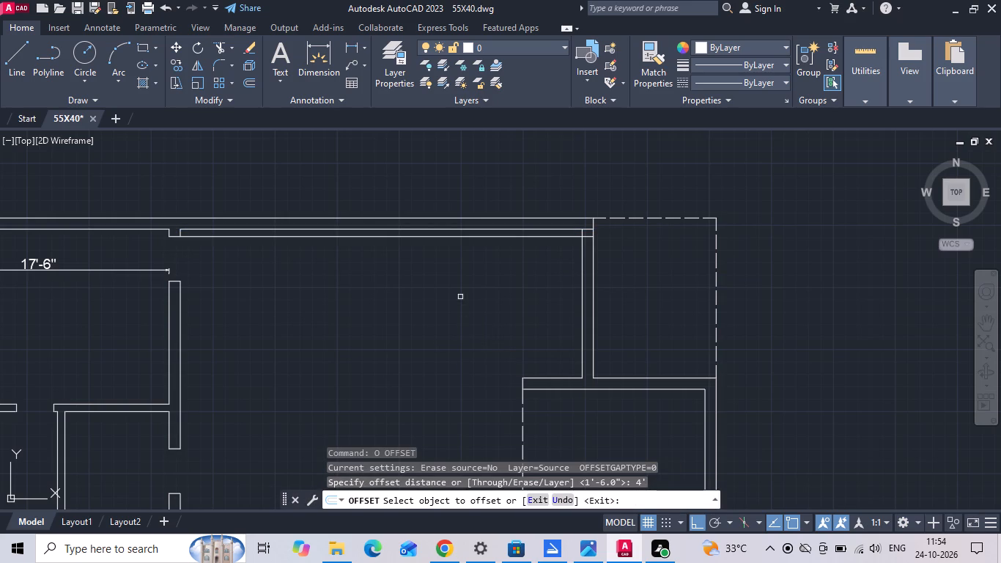
left_click(525, 235)
left_click(534, 298)
key("Escape")
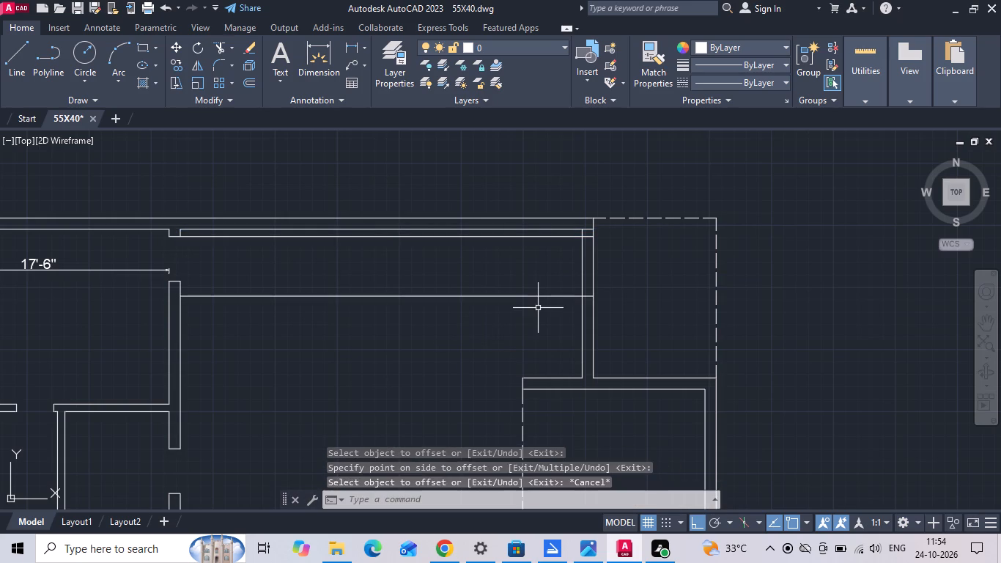
Trim the main door opening in the living–sitout wall and remove the leftover marking lines and overlap at the top wall.
key("t")
type("R")
key("space")
left_click_drag(533, 306, 611, 263)
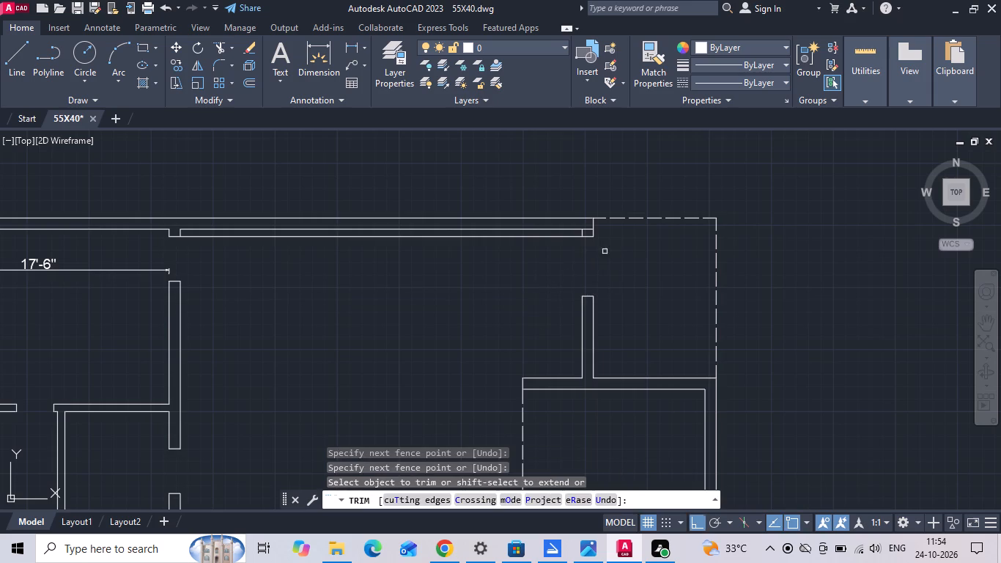
left_click(571, 238)
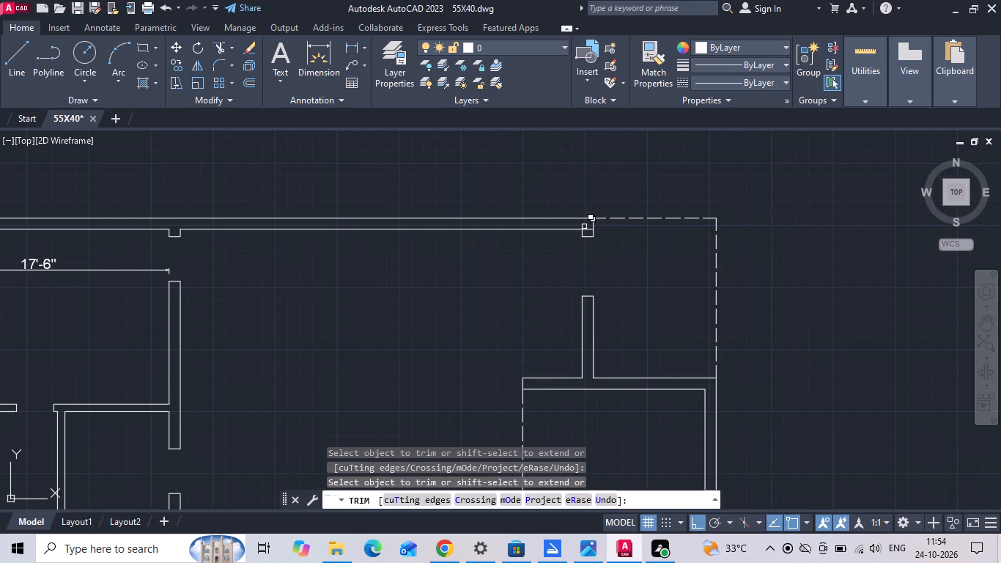
left_click(588, 229)
scroll(679, 281, "down", 2)
key("Escape")
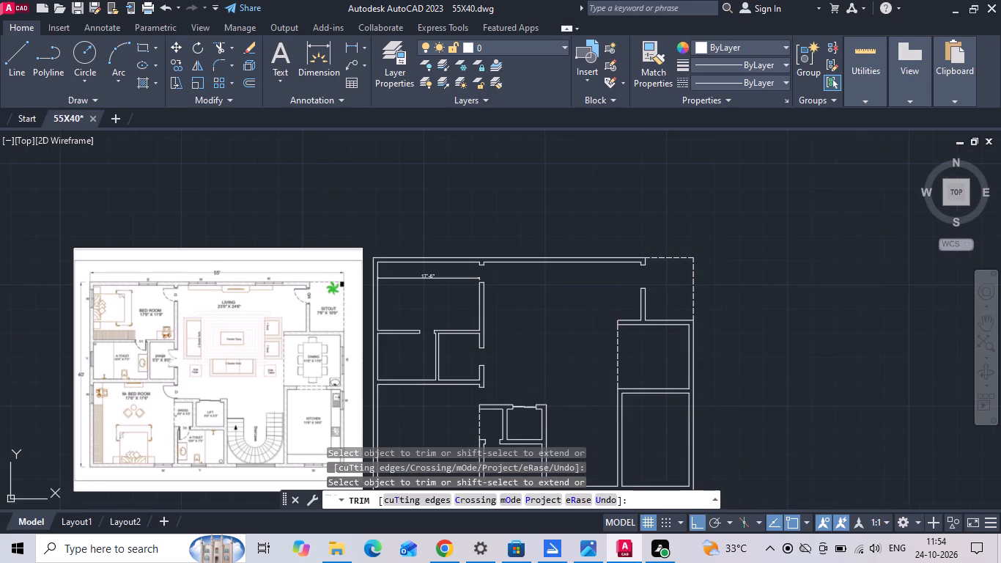
Save the drawing with the finished door openings.
middle_click_drag(645, 318, 653, 253)
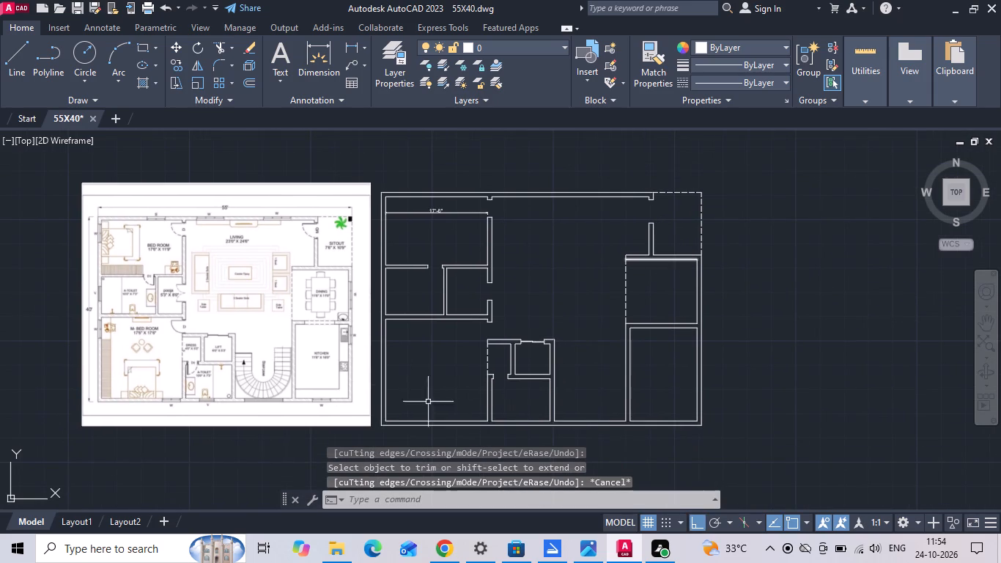
scroll(250, 391, "up", 3)
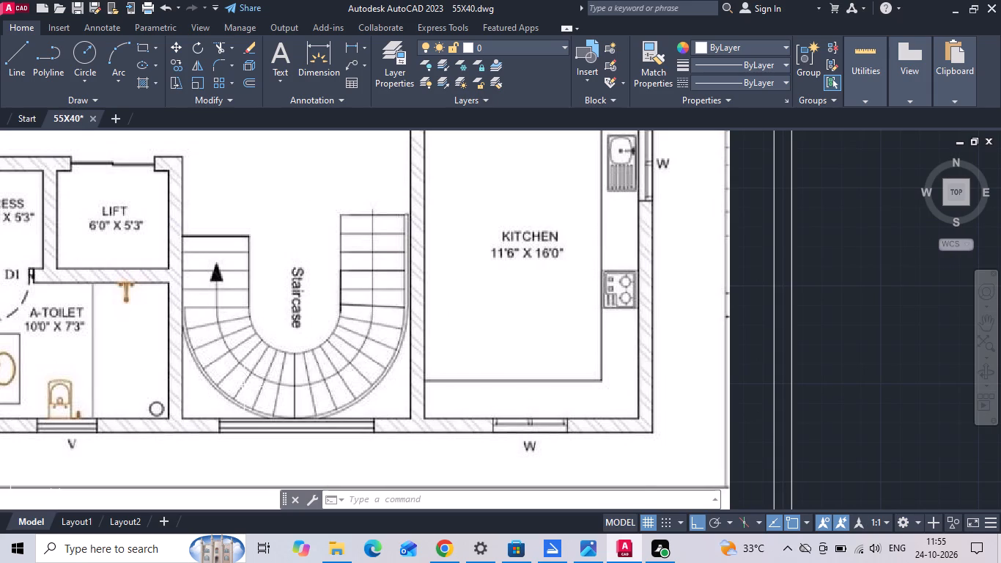
key("ctrl+s")
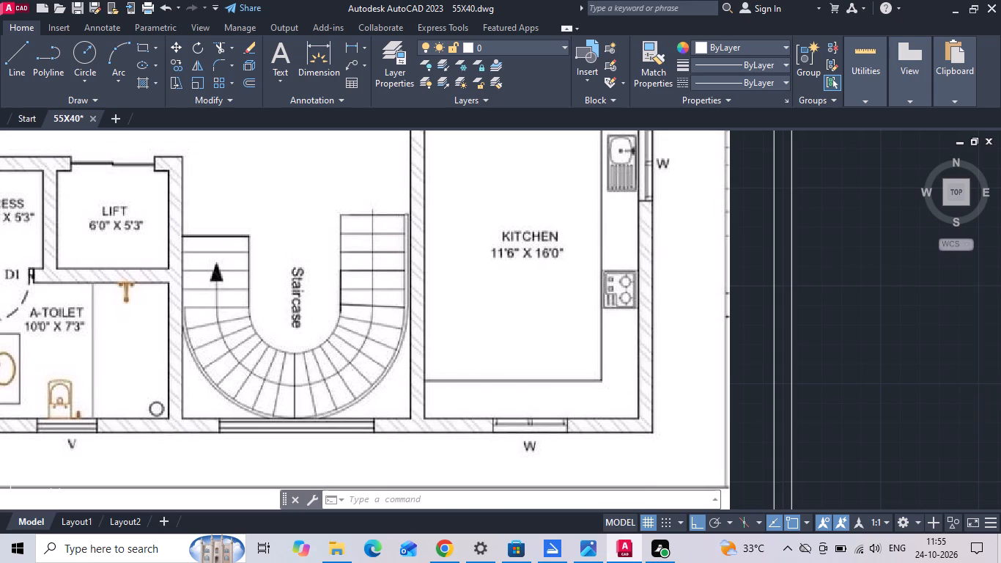
key("ctrl+s")
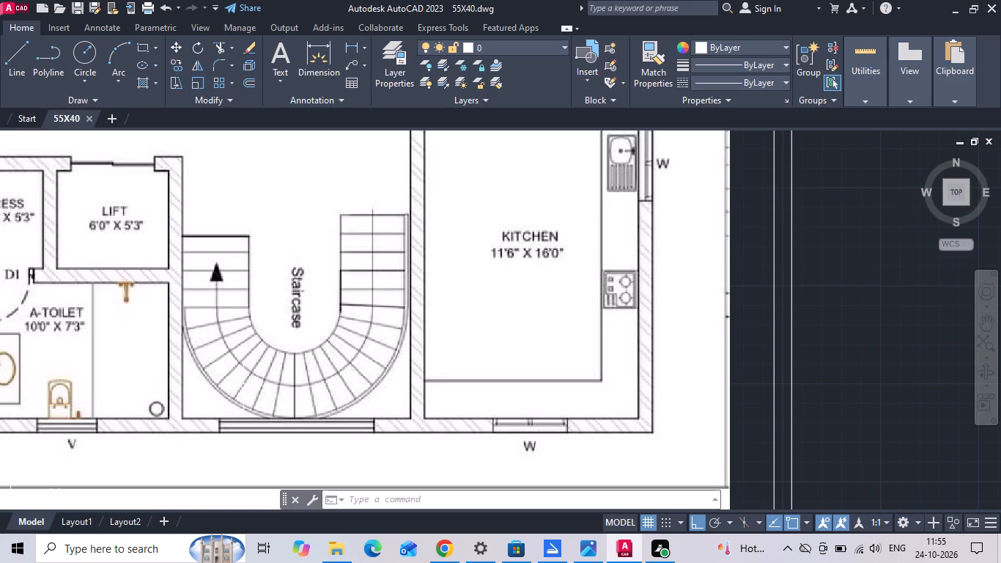
key("ctrl+s")
key("ctrl+s")
key("ctrl+s")
key("ctrl+s")
key("ctrl+s")
key("ctrl+s")
key("ctrl+s")
key("ctrl+s")
key("ctrl+s")
key("ctrl+s")
key("ctrl+s")
key("ctrl+s")
key("ctrl+s")
key("ctrl+s")
key("ctrl+s")
key("ctrl+s")
key("ctrl+s")
key("ctrl+s")
key("ctrl+s")
key("ctrl+s")
Draw a two-point circle spanning the staircase bay from the lift-side wall line to the kitchen-side wall line.
scroll(620, 292, "down", 1)
scroll(402, 345, "up", 2)
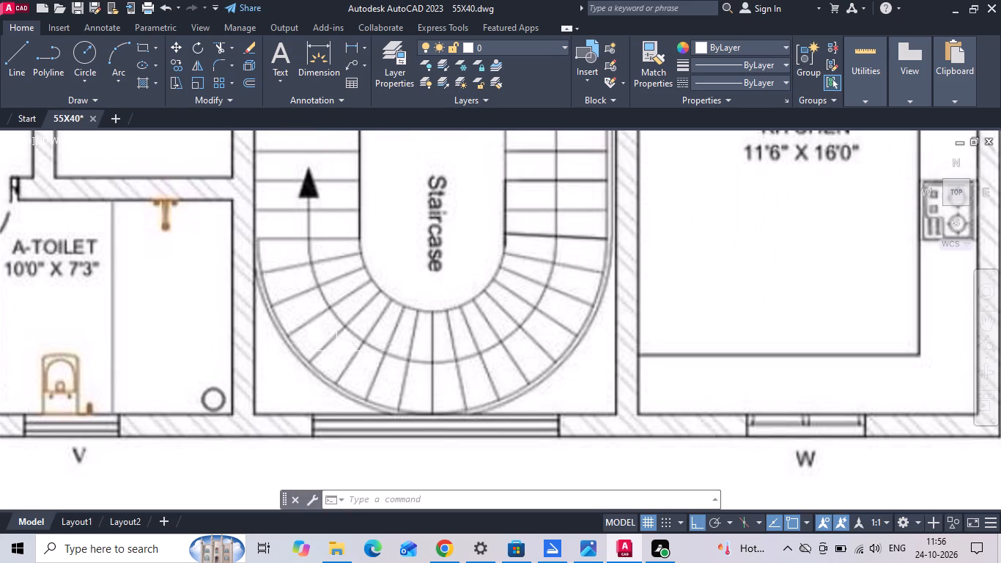
scroll(331, 351, "down", 3)
middle_click_drag(855, 374, 687, 380)
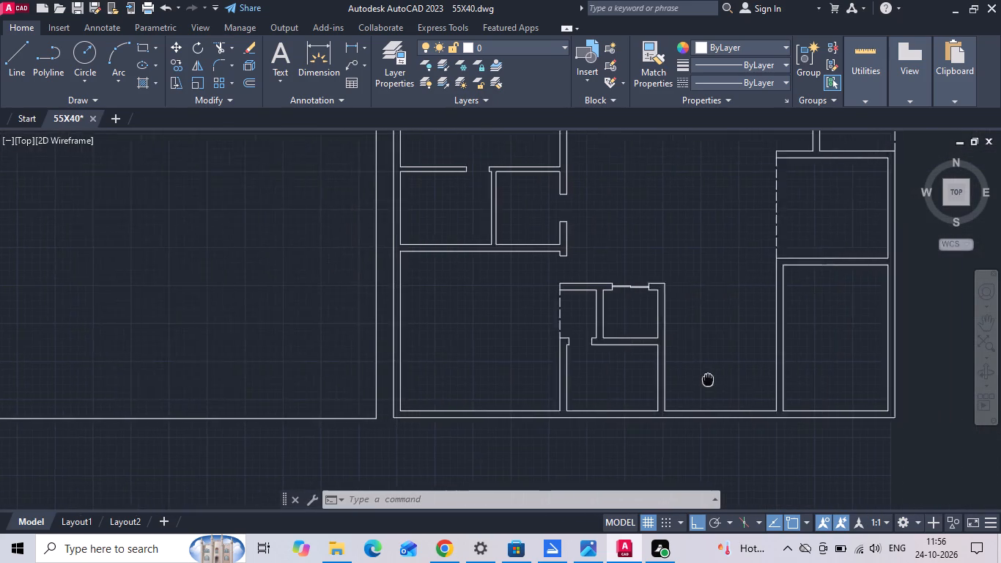
middle_click_drag(687, 380, 637, 379)
key("c")
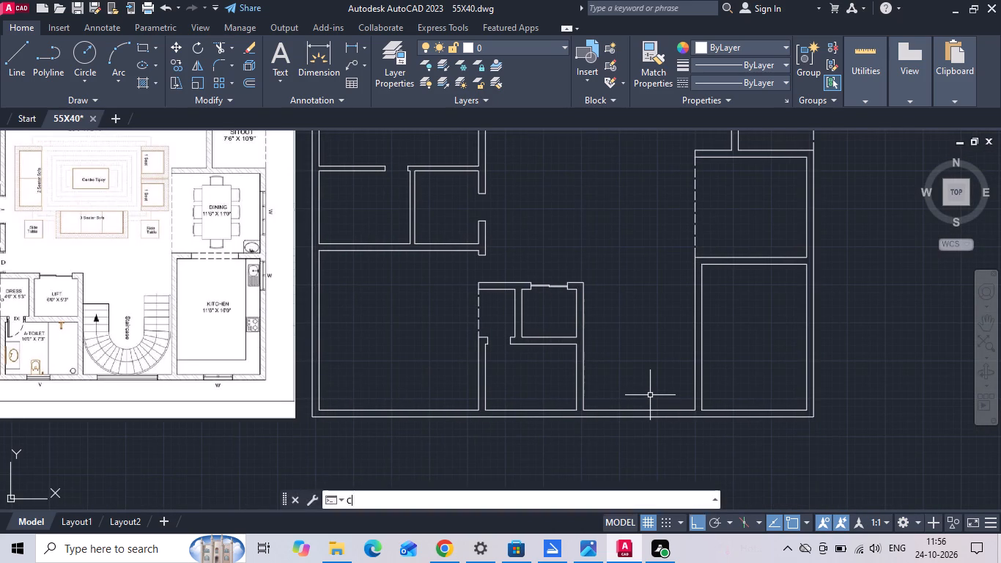
key("space")
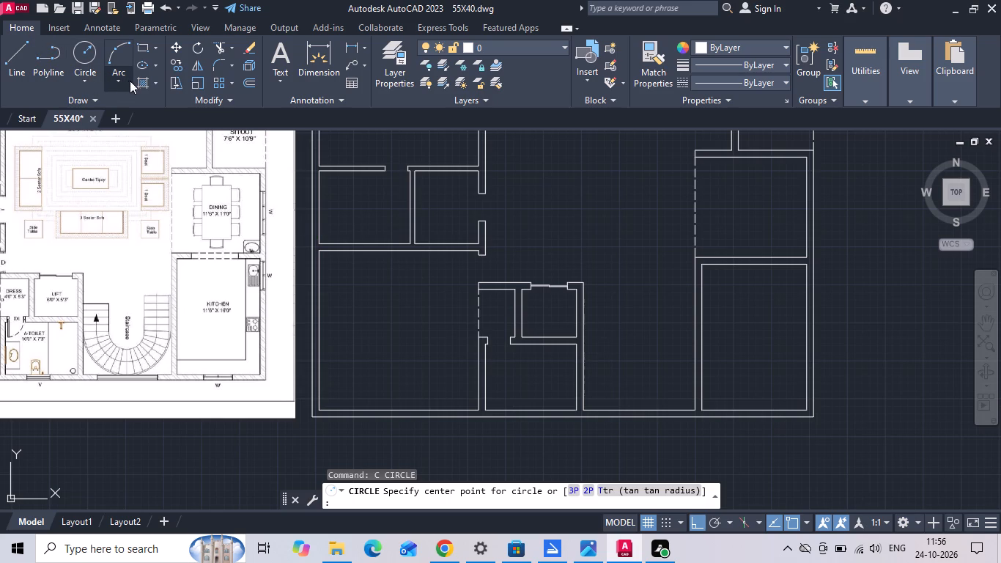
left_click(127, 77)
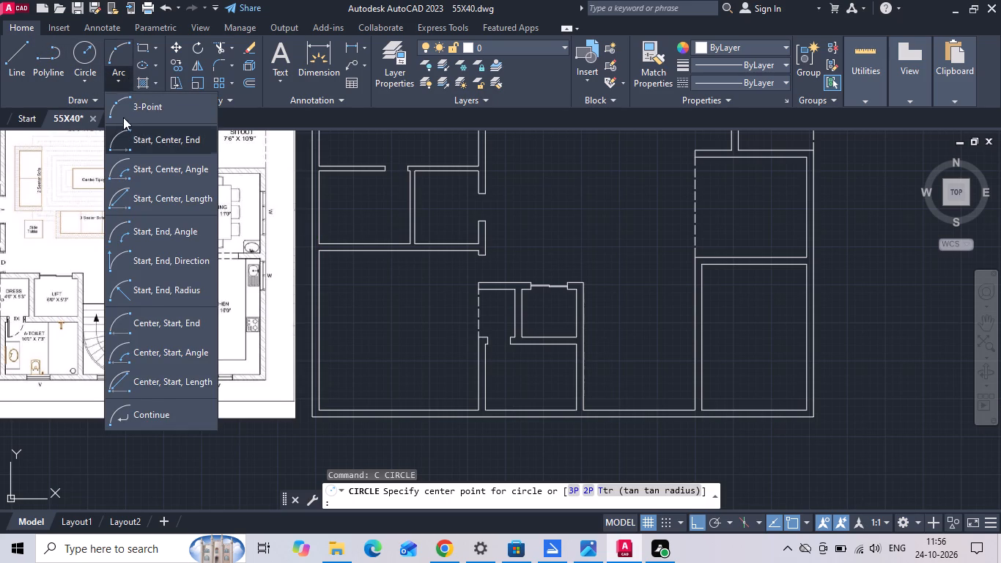
left_click(89, 81)
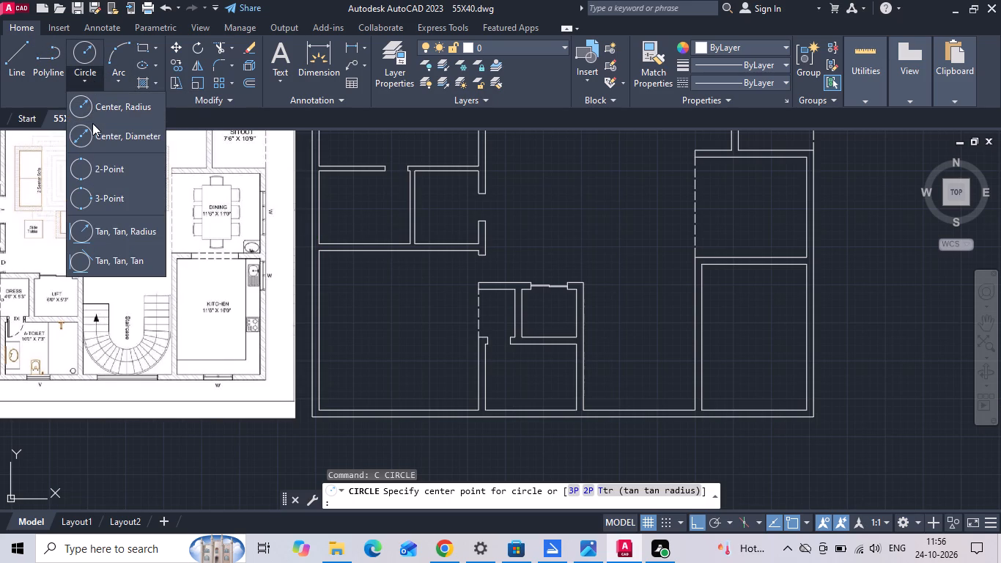
left_click(100, 167)
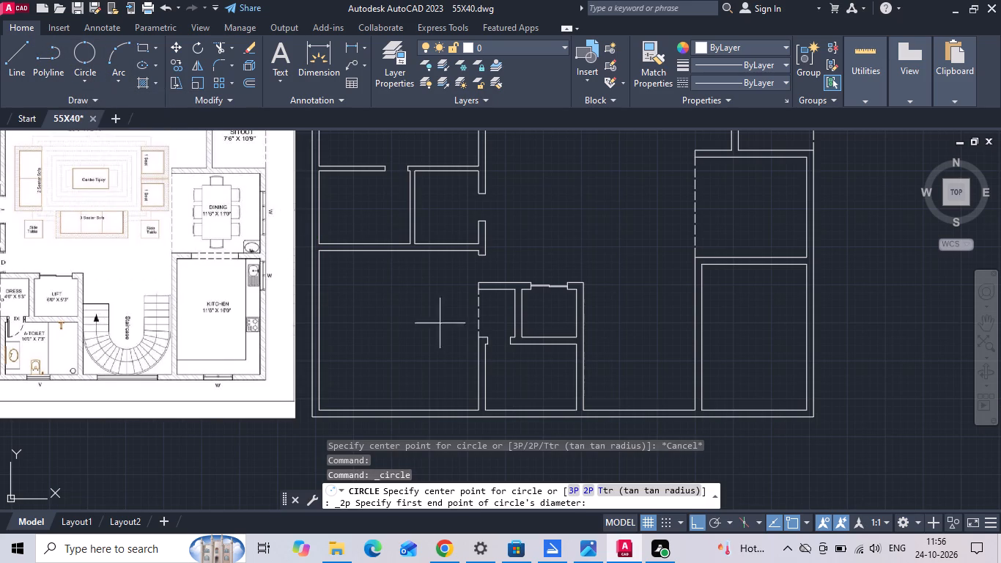
left_click(581, 353)
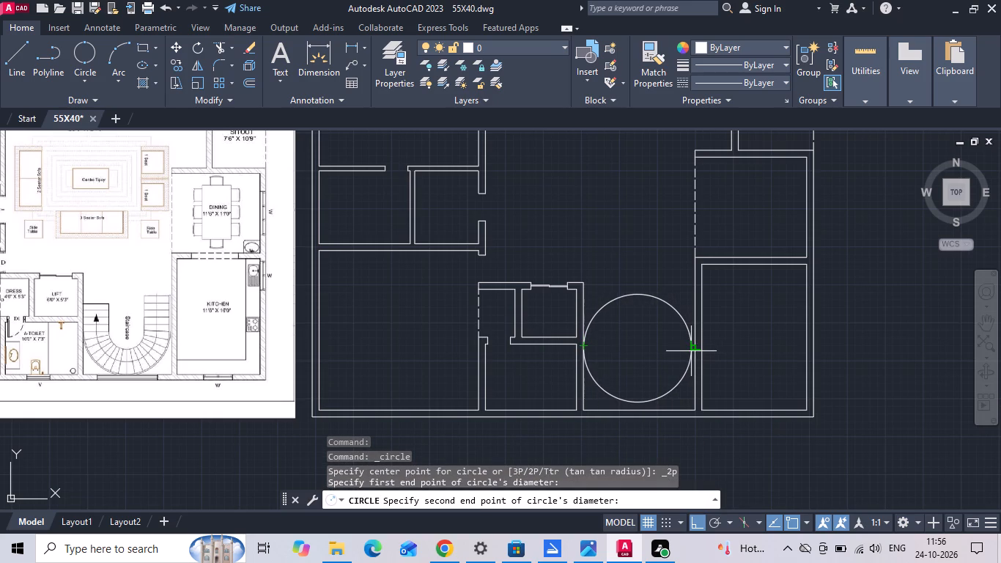
left_click(695, 350)
key("Escape")
Move the staircase circle straight down so its bottom quadrant touches the inner line of the bottom wall.
middle_click_drag(676, 369, 659, 351)
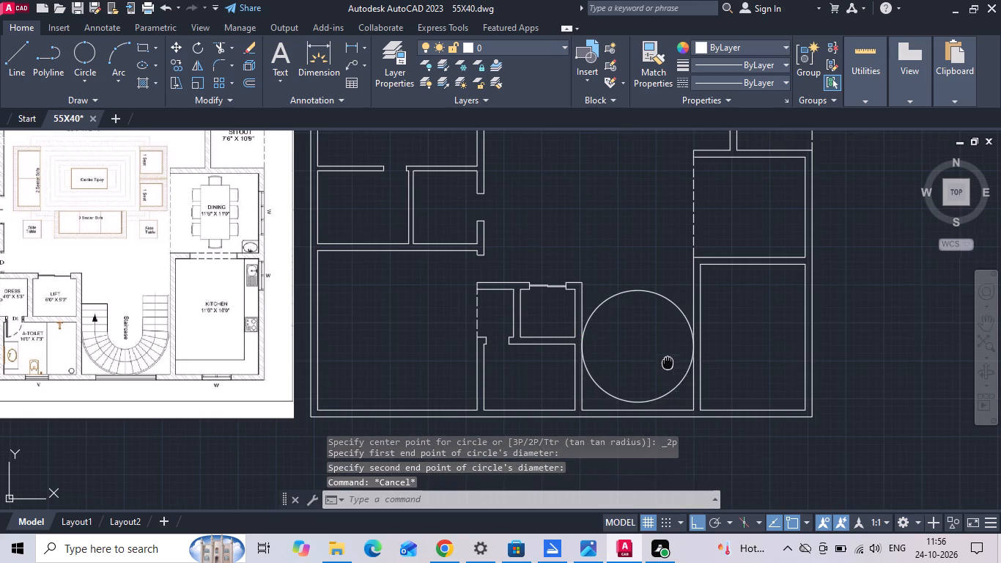
middle_click_drag(659, 351, 578, 263)
scroll(571, 283, "up", 3)
left_click(577, 319)
left_click(546, 254)
right_click(545, 252)
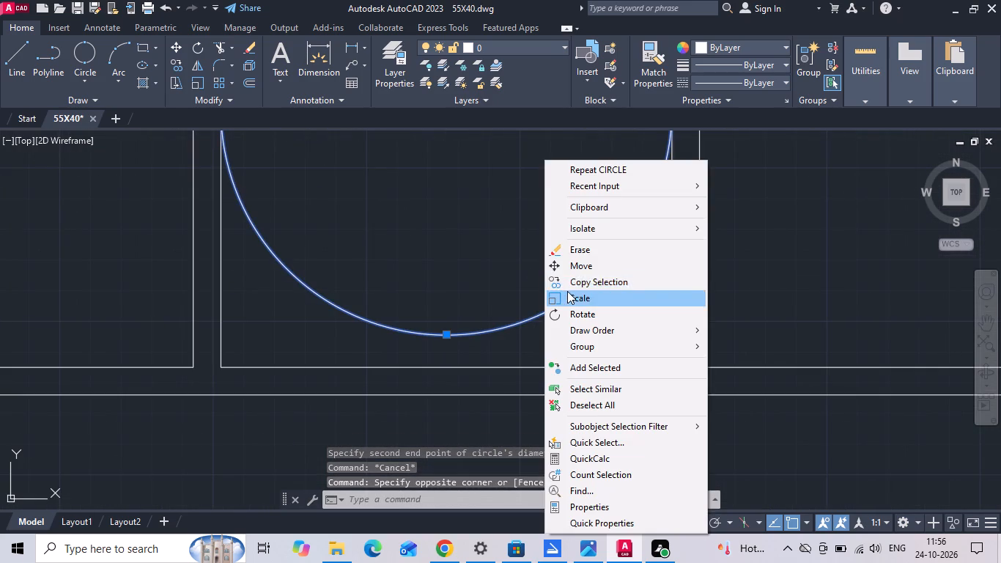
left_click(573, 271)
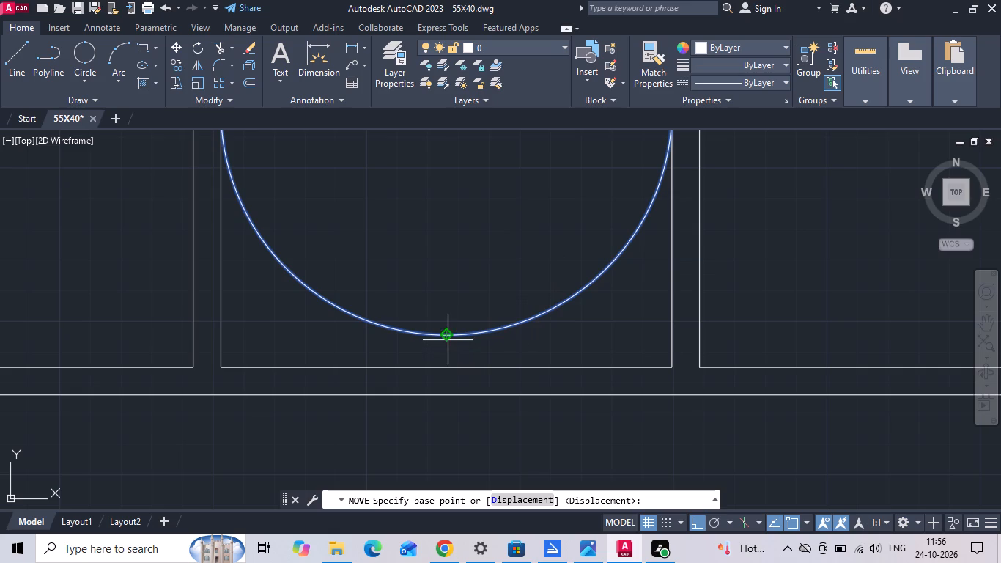
left_click(448, 338)
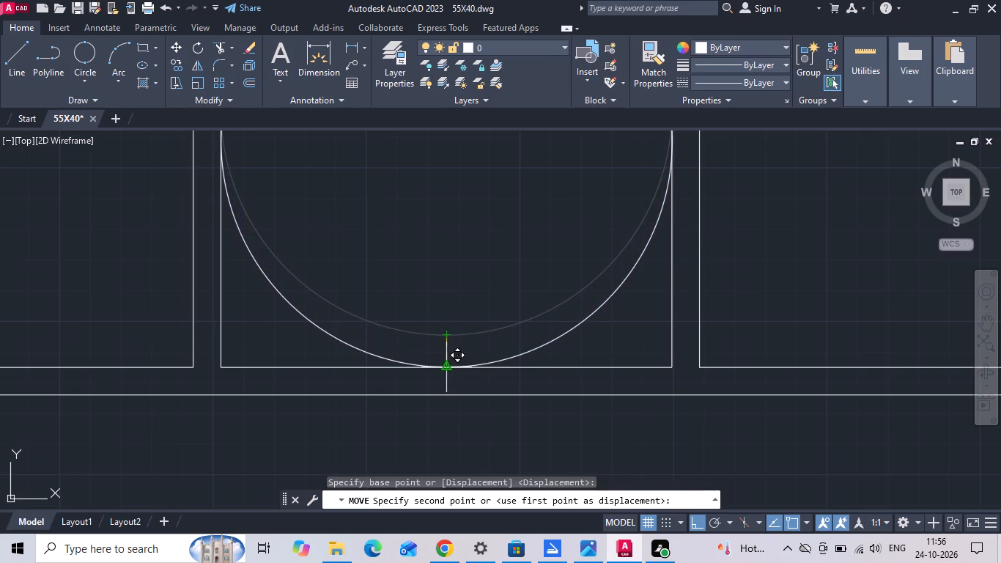
left_click(444, 365)
Offset the staircase circle 2" inward to form the outer edge band shown in the reference.
scroll(617, 347, "down", 3)
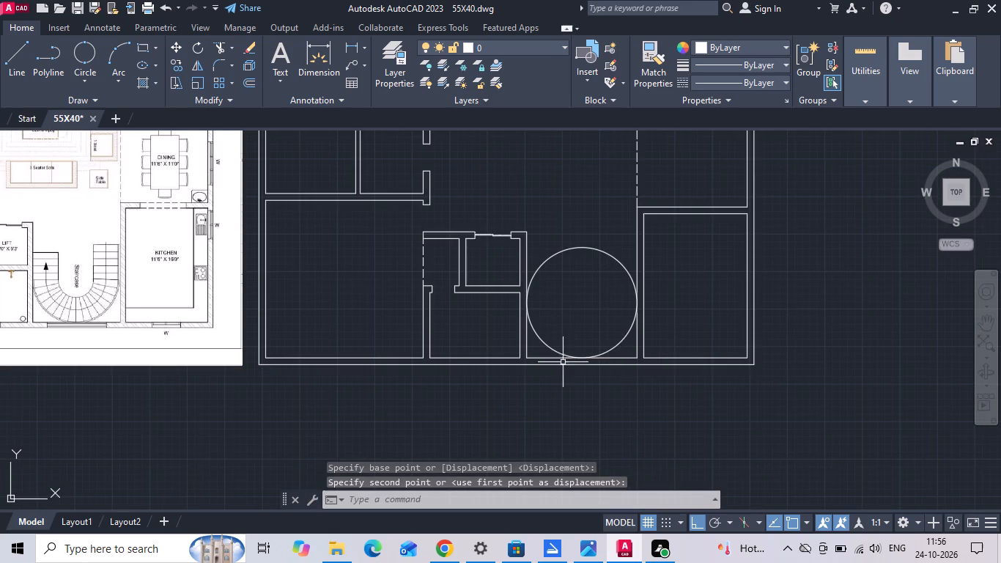
middle_click_drag(440, 362, 652, 361)
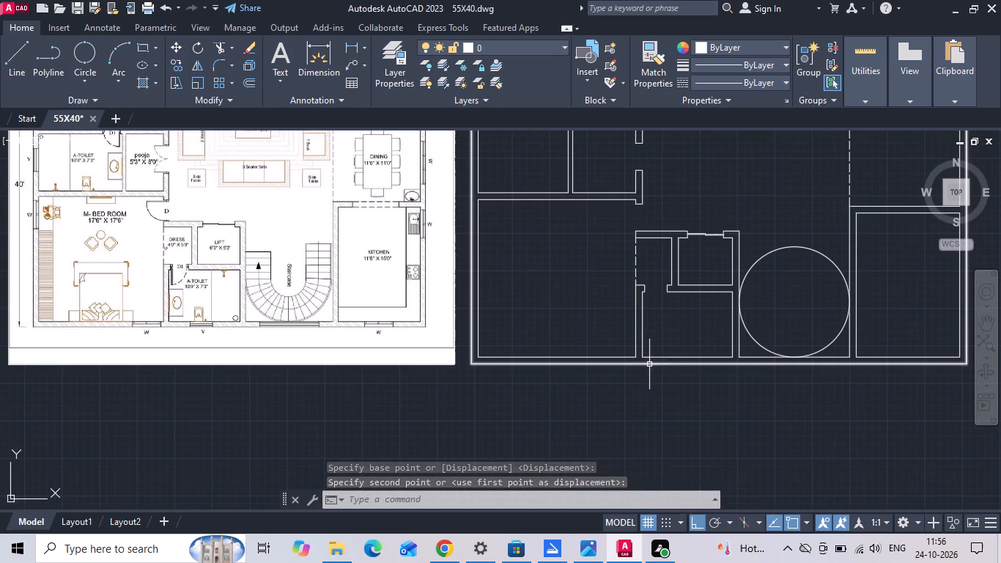
scroll(267, 314, "up", 2)
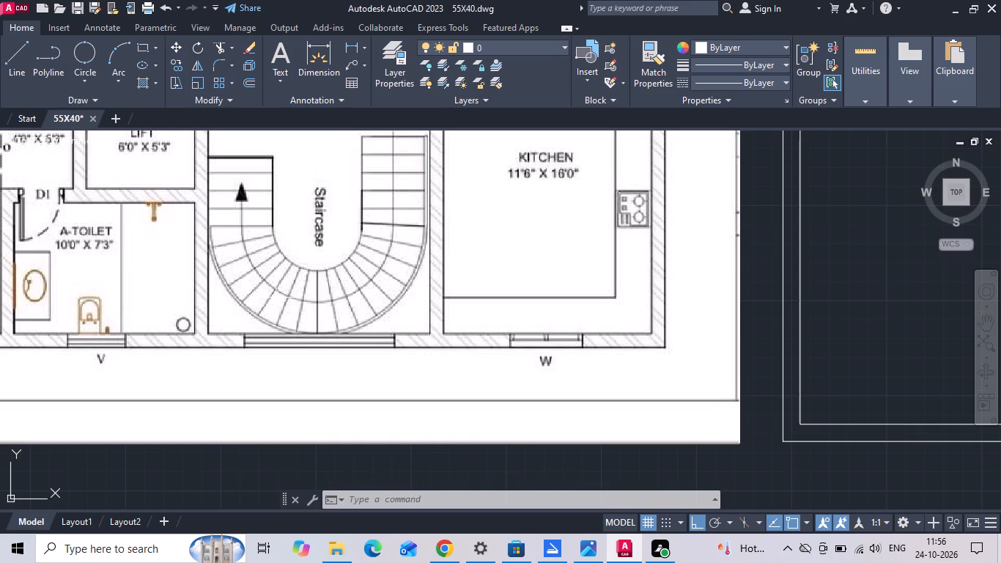
scroll(132, 312, "down", 1)
scroll(223, 303, "up", 2)
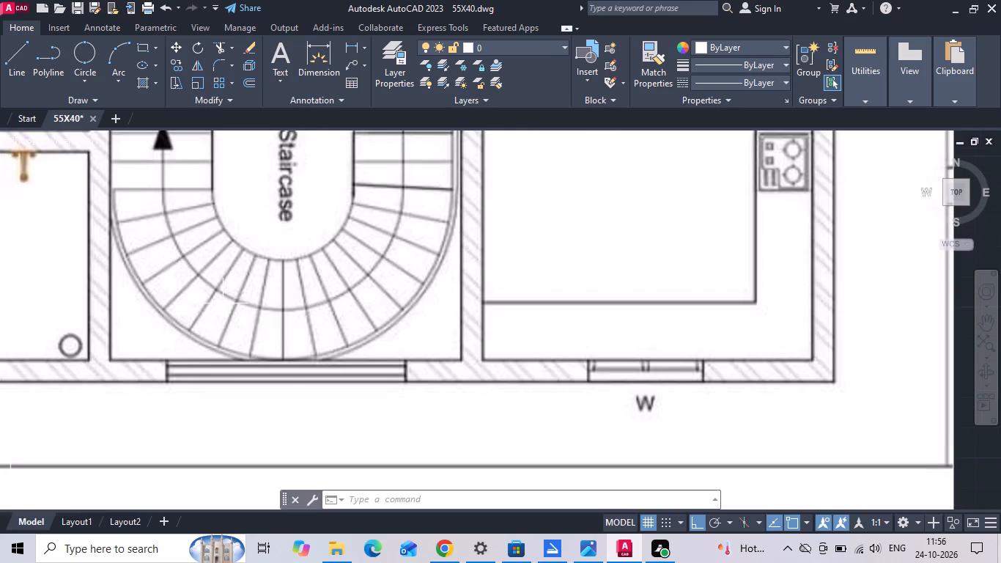
scroll(160, 320, "down", 3)
scroll(703, 333, "up", 2)
middle_click_drag(704, 333, 632, 332)
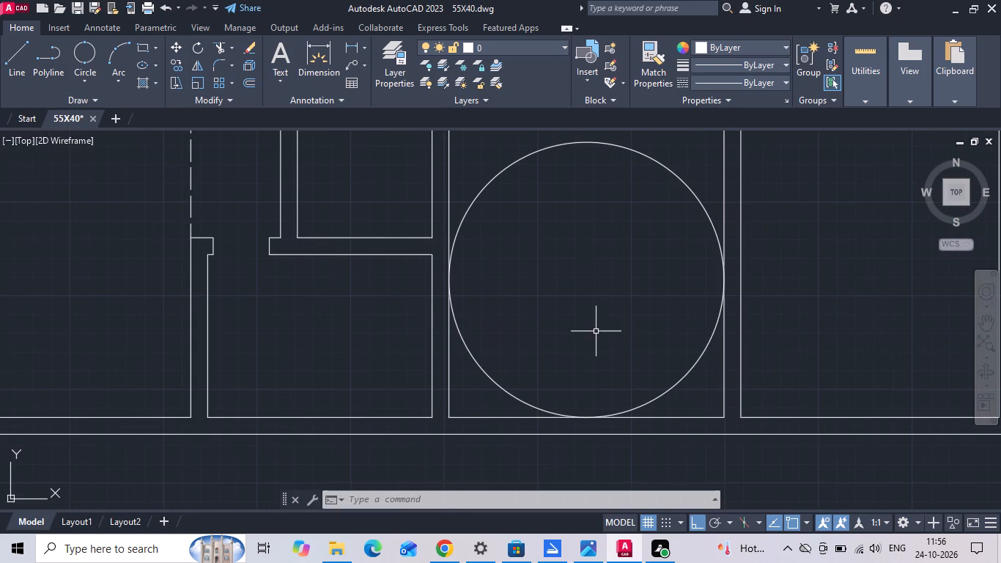
type("O")
key("space")
type("2")
key("space")
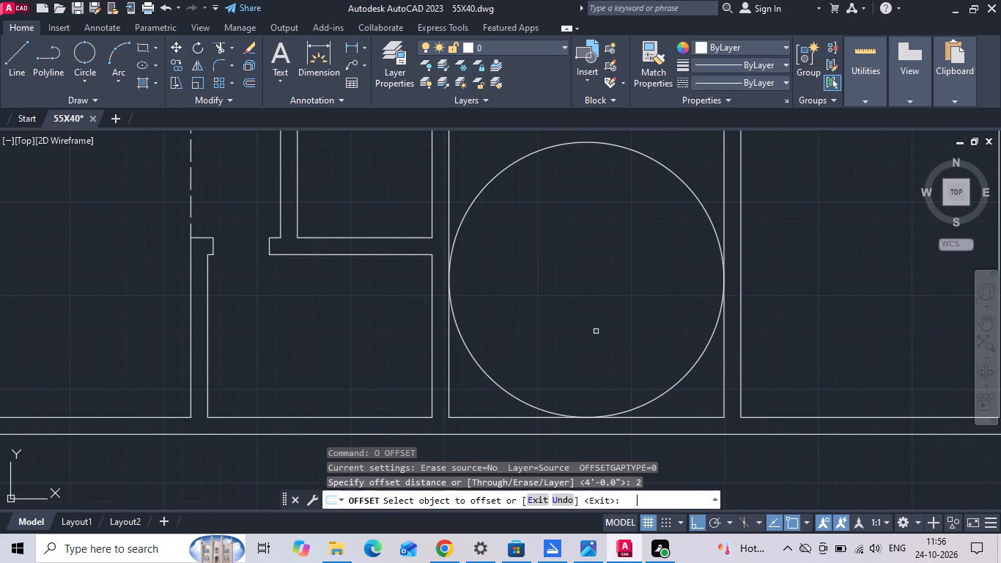
left_click_drag(513, 396, 516, 389)
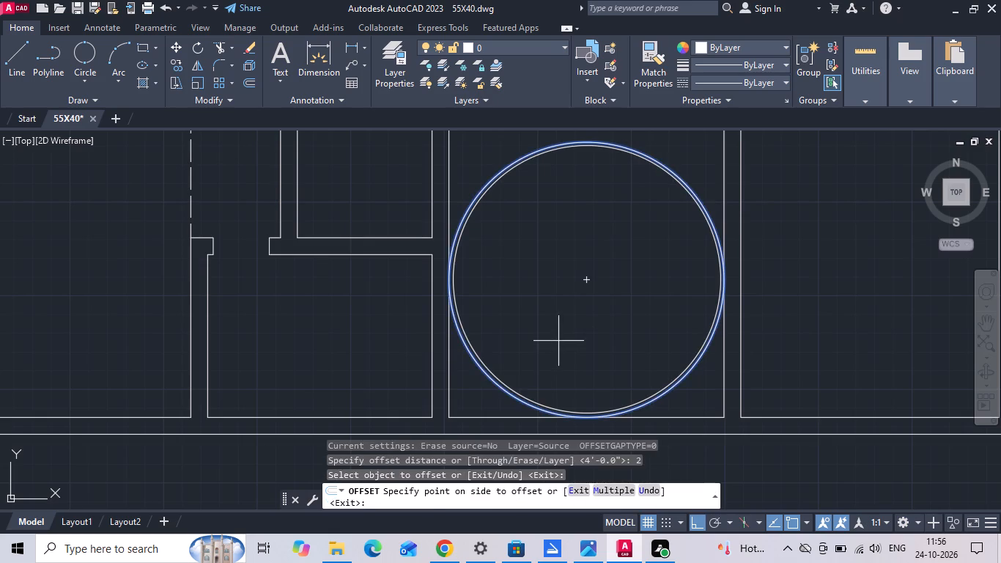
left_click(558, 341)
key("Escape")
Offset the inner of the two staircase circles 3' inward for the stair width.
key("o")
key("space")
type("3'")
key("Return")
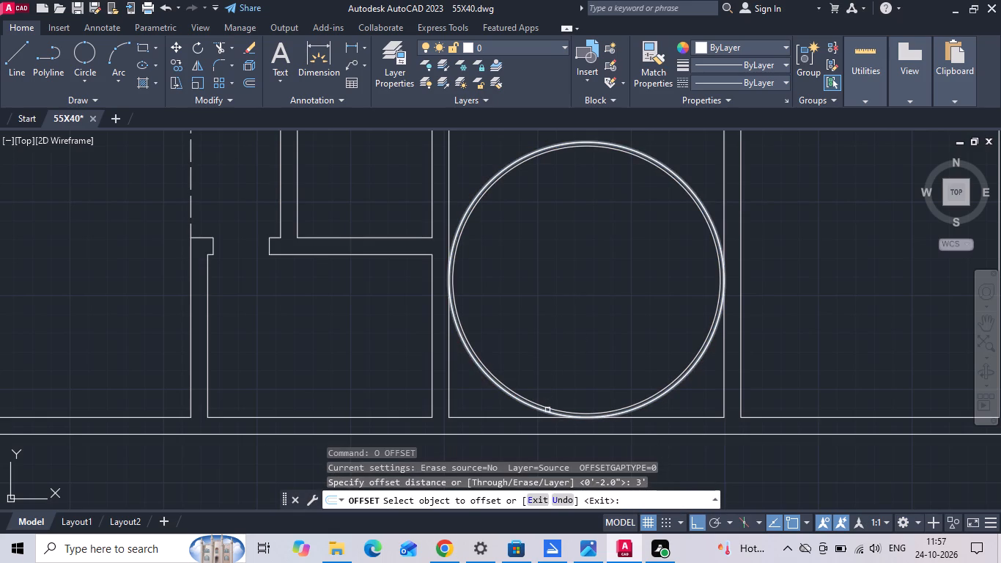
left_click(547, 408)
left_click(564, 367)
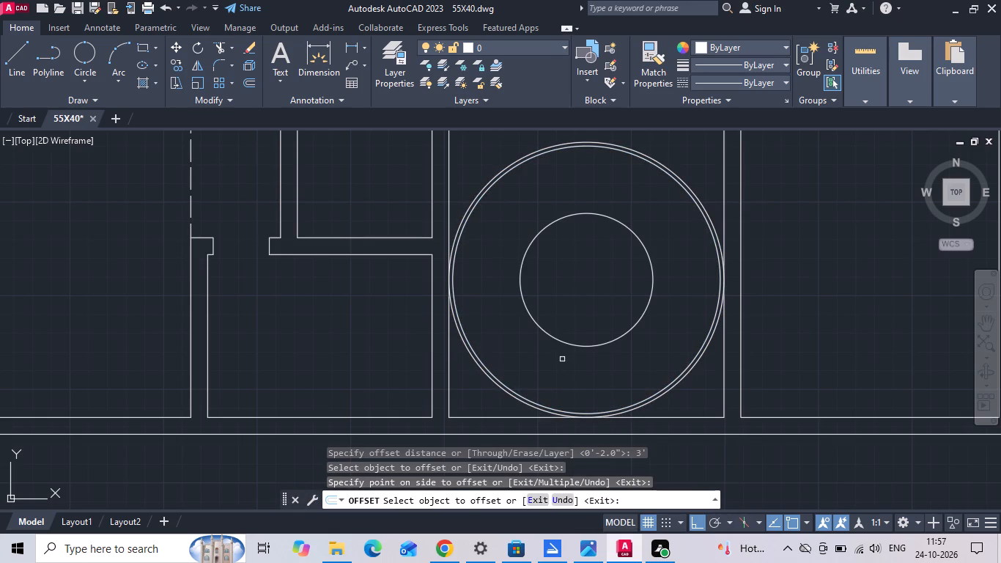
scroll(670, 326, "down", 2)
key("Escape")
Measure the curved stair's width on the reference image from its inner curve toward the outer curve.
middle_click_drag(264, 317, 459, 299)
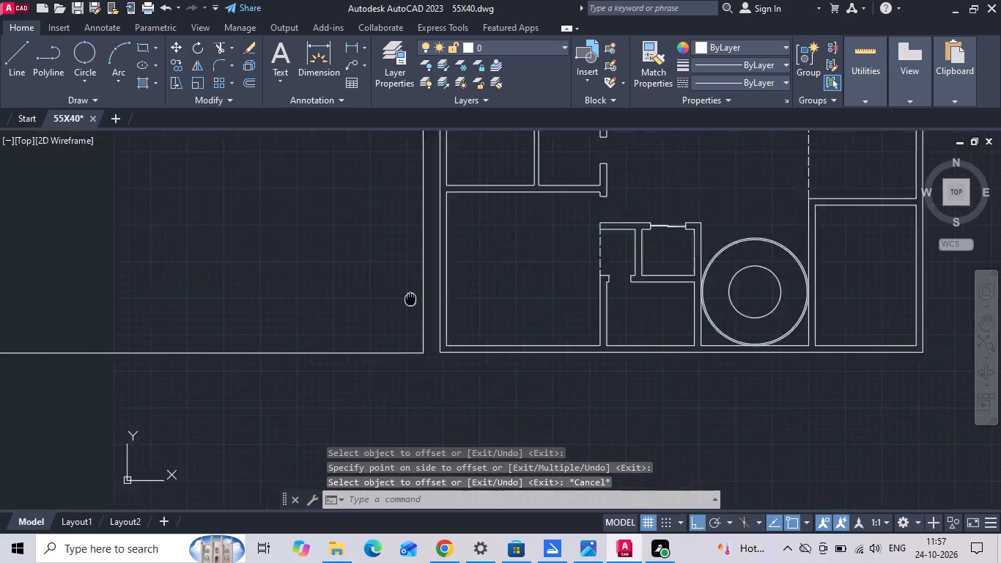
middle_click_drag(459, 299, 472, 299)
left_click(352, 45)
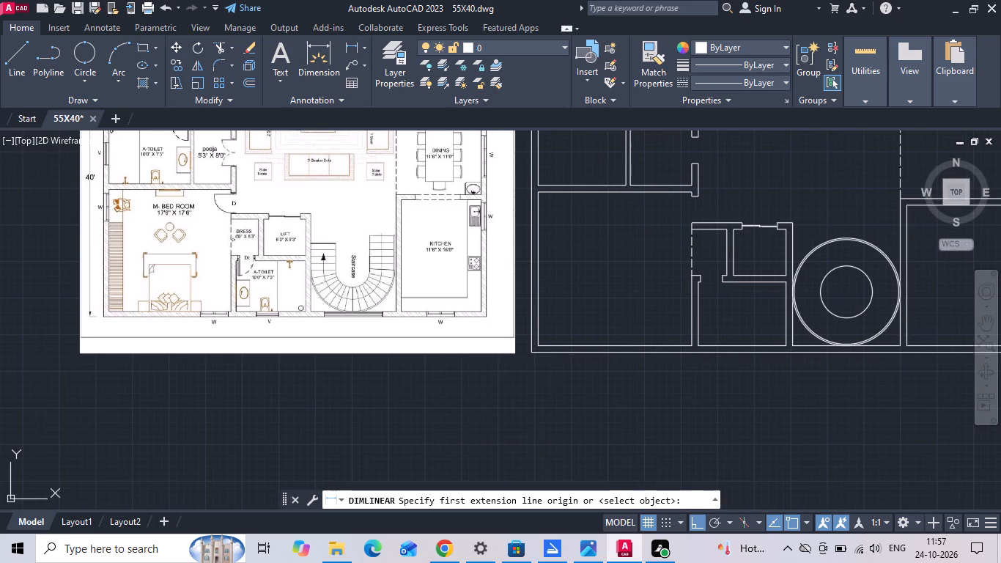
scroll(309, 304, "up", 3)
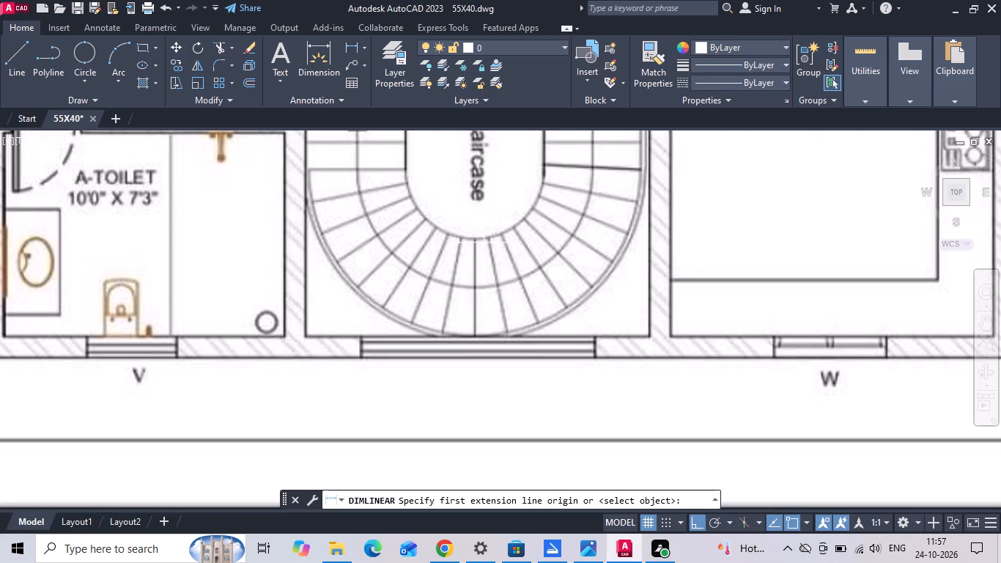
left_click(473, 240)
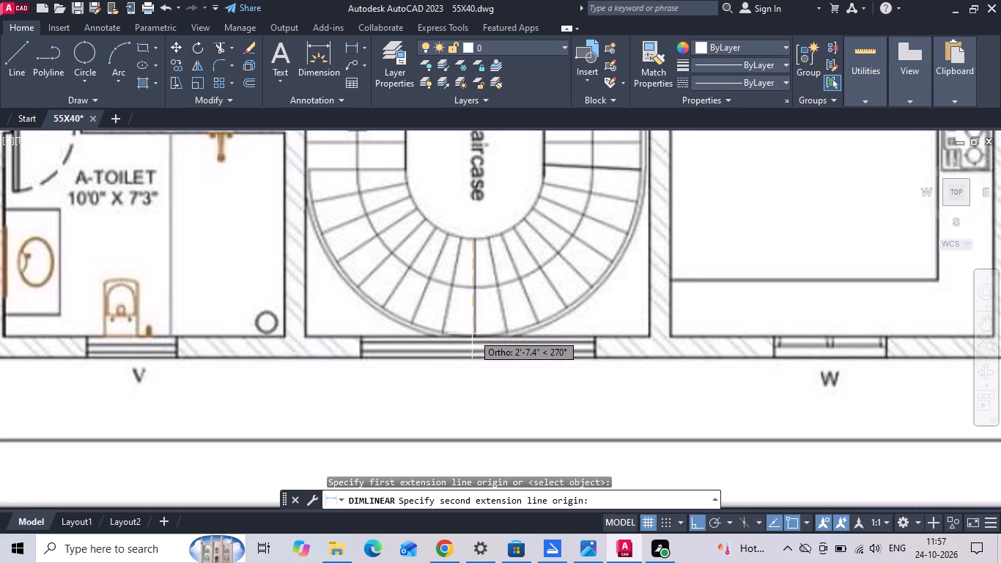
key("Escape")
Offset the innermost staircase circle 6" inward.
scroll(416, 314, "down", 1)
scroll(288, 240, "down", 1)
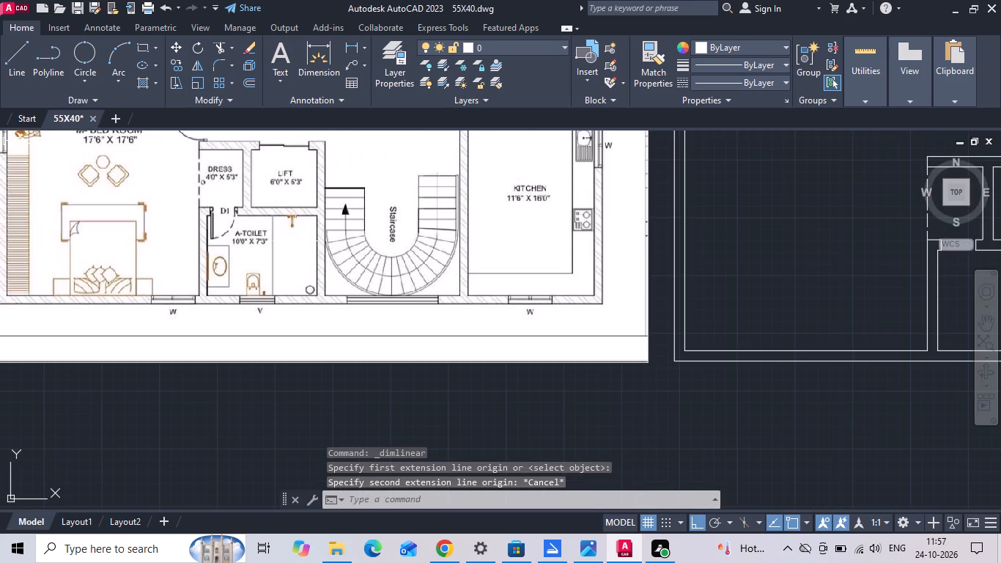
middle_click_drag(473, 236, 362, 235)
scroll(276, 276, "down", 1)
scroll(827, 282, "up", 1)
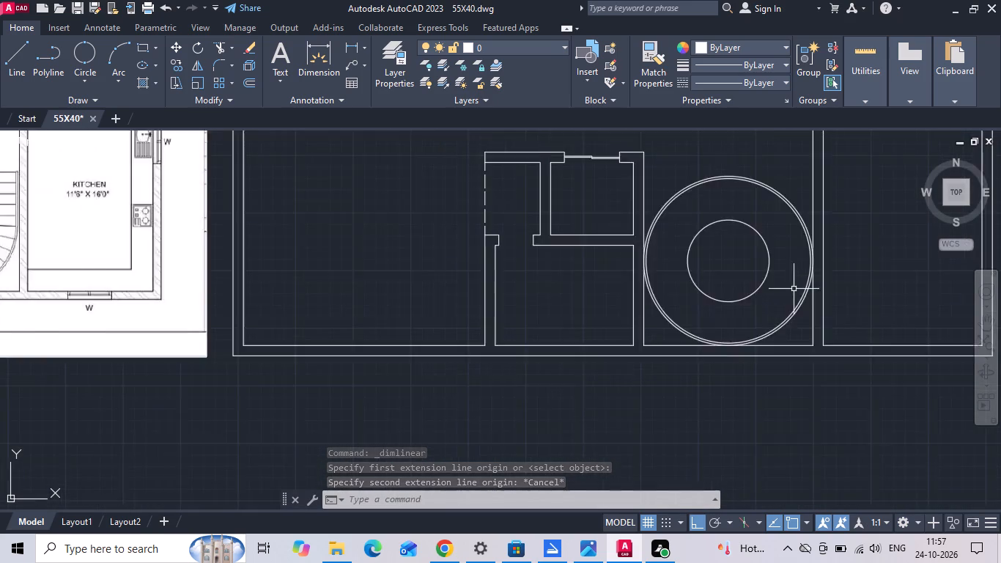
scroll(791, 290, "up", 1)
scroll(788, 291, "down", 2)
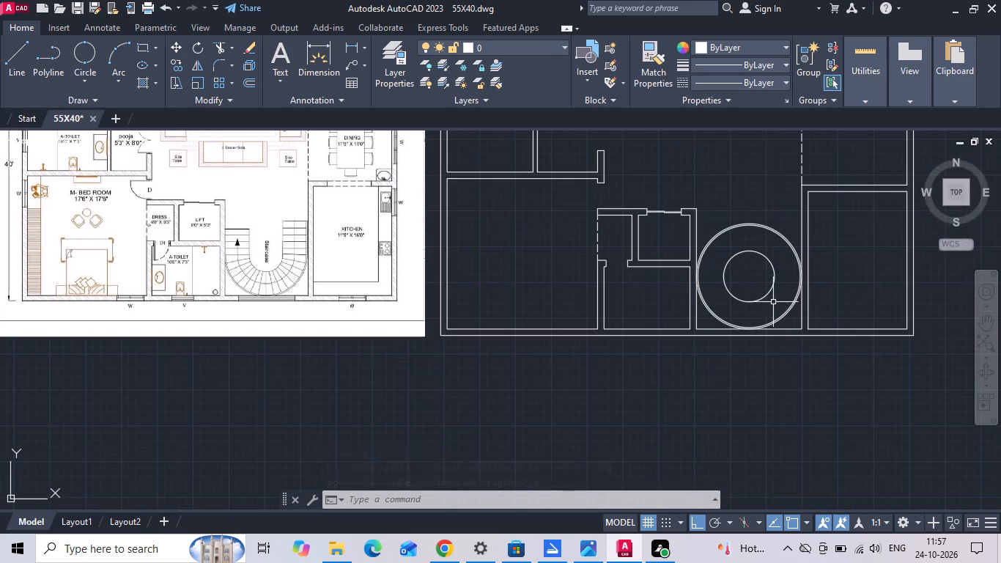
scroll(771, 302, "up", 3)
left_click(705, 311)
left_click(707, 341)
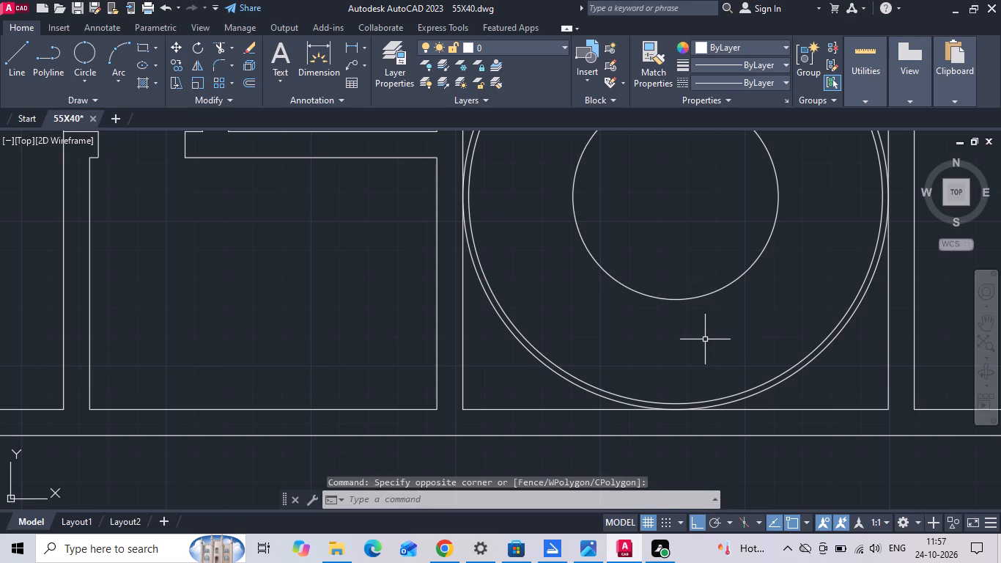
type("O")
key("space")
type("6")
key("space")
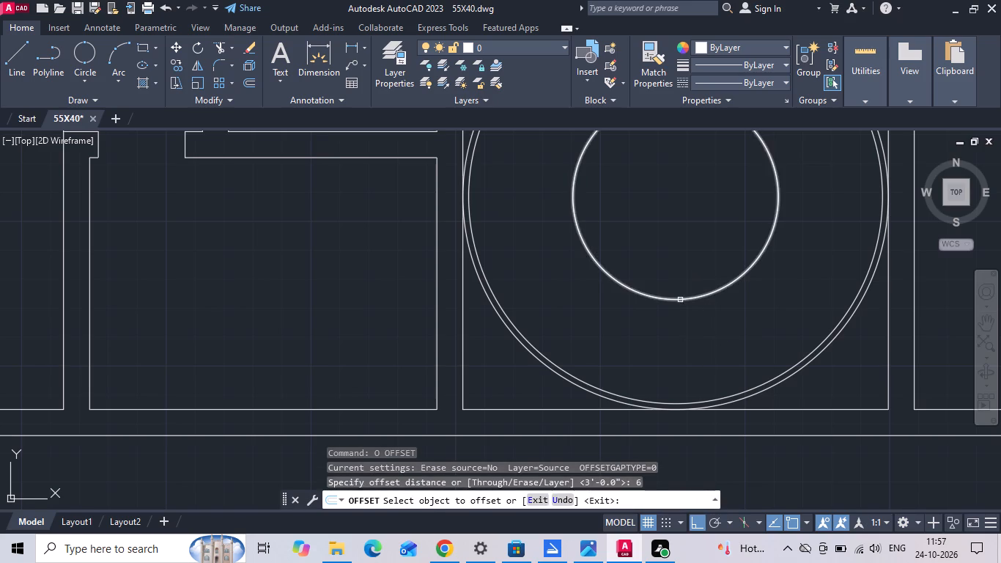
left_click(680, 300)
left_click(679, 276)
key("Escape")
Delete the middle circle that the 6" offset was made from.
left_click(673, 303)
left_click(665, 291)
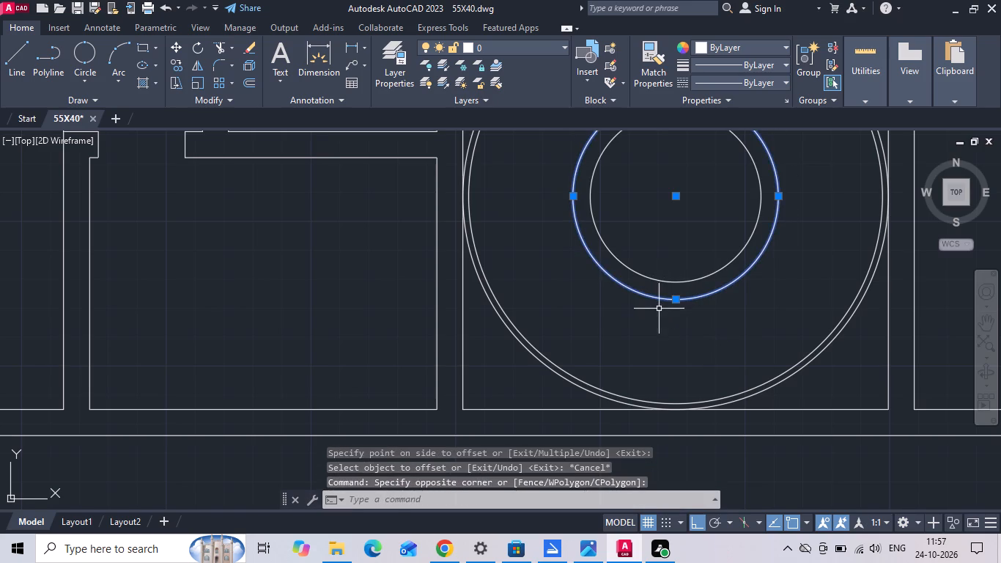
key("Delete")
Draw a horizontal line from the inner staircase circle's west quadrant through the centre to the outer circle's east side.
scroll(613, 359, "down", 1)
scroll(780, 312, "down", 2)
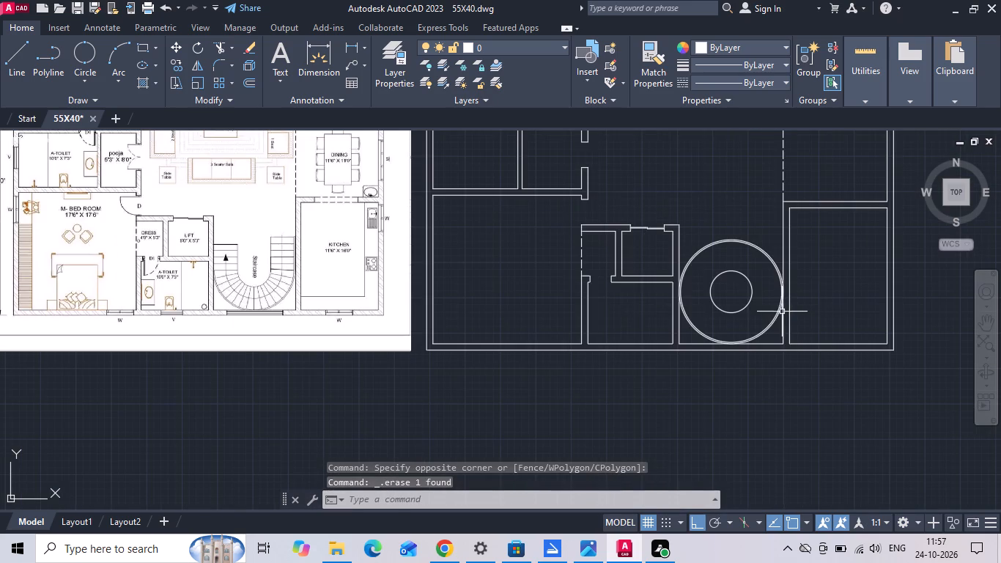
scroll(300, 288, "up", 2)
scroll(298, 284, "down", 1)
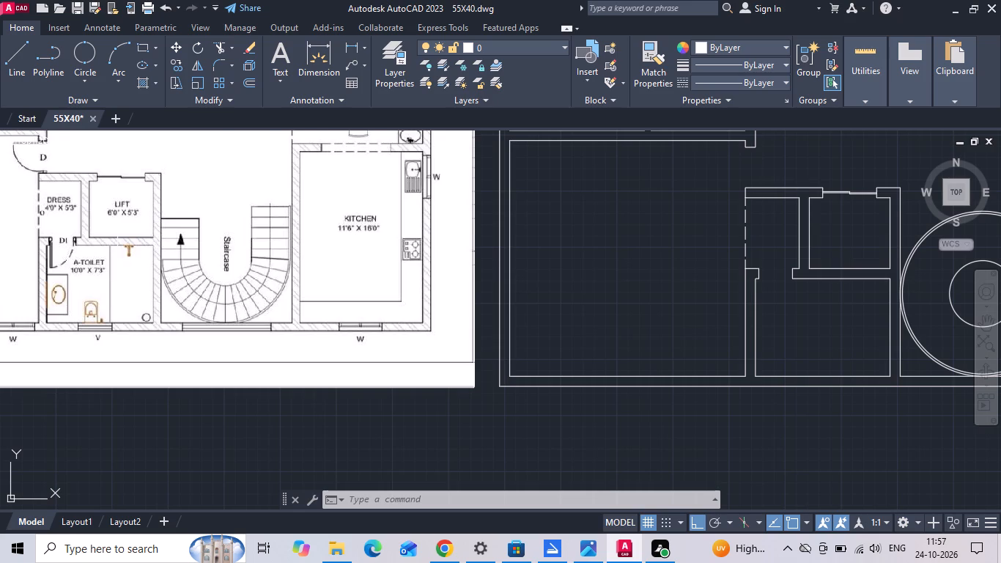
scroll(103, 229, "down", 1)
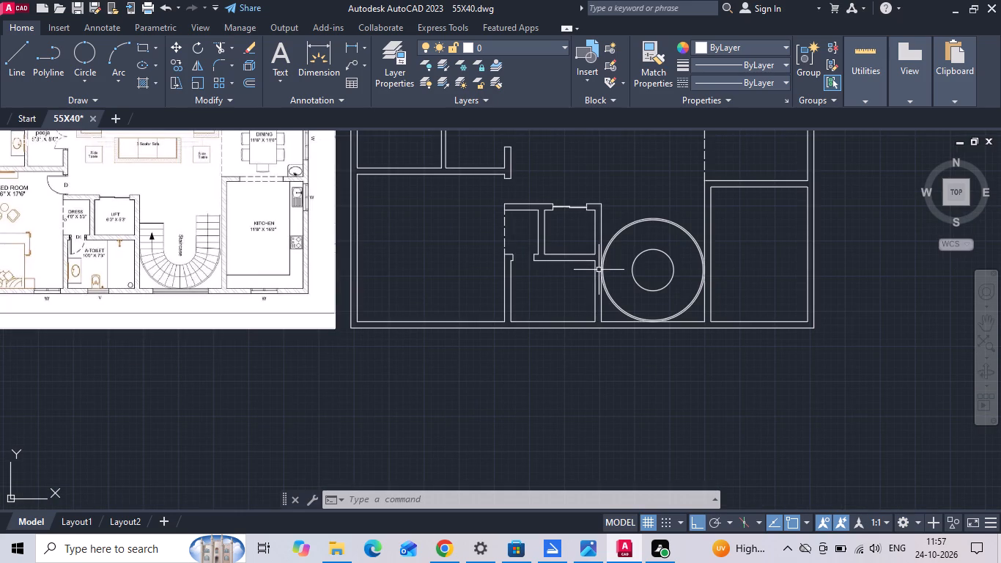
type("L")
key("space")
left_click(628, 270)
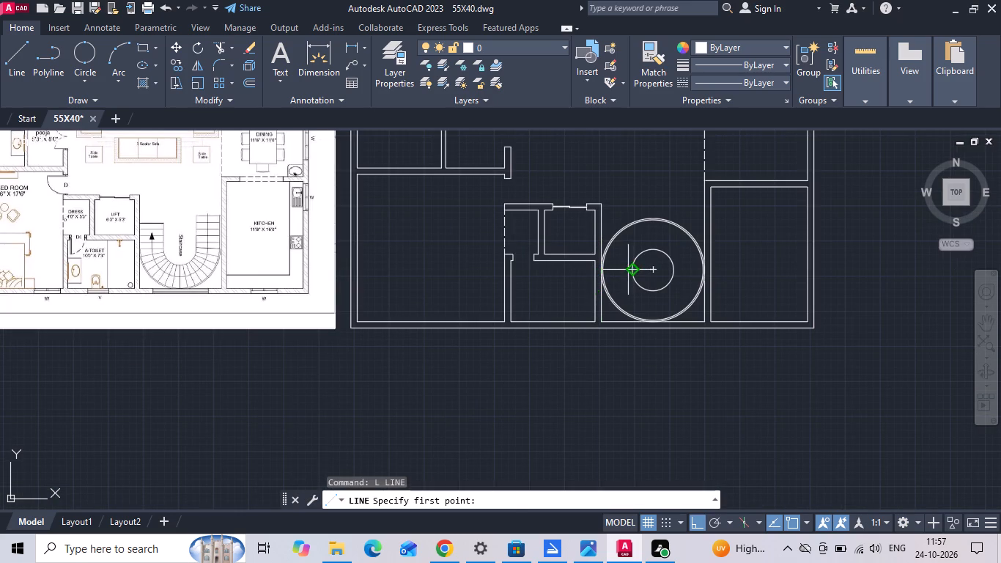
scroll(653, 264, "up", 3)
scroll(863, 288, "up", 1)
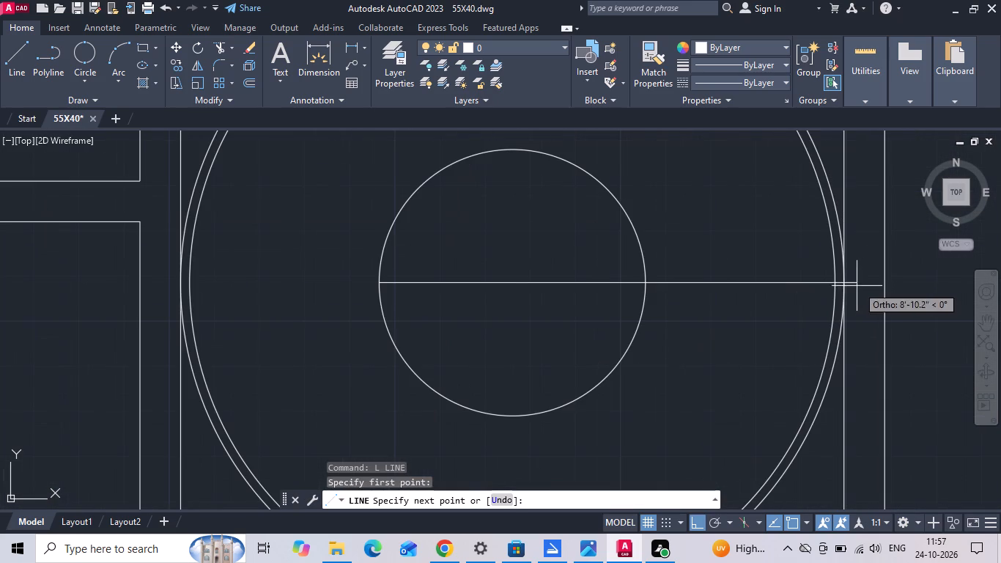
left_click(846, 284)
key("Escape")
Extend the horizontal centre line westward to the far side of the outer staircase circle.
scroll(635, 283, "down", 1)
key("e")
key("x")
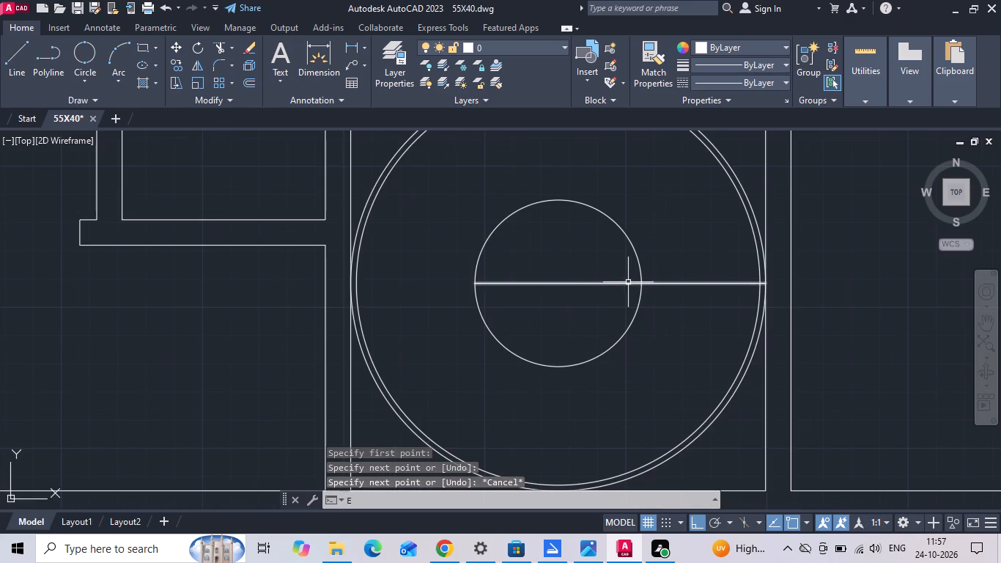
key("space")
left_click(521, 287)
left_click(507, 264)
left_click_drag(427, 273, 415, 288)
left_click(414, 291)
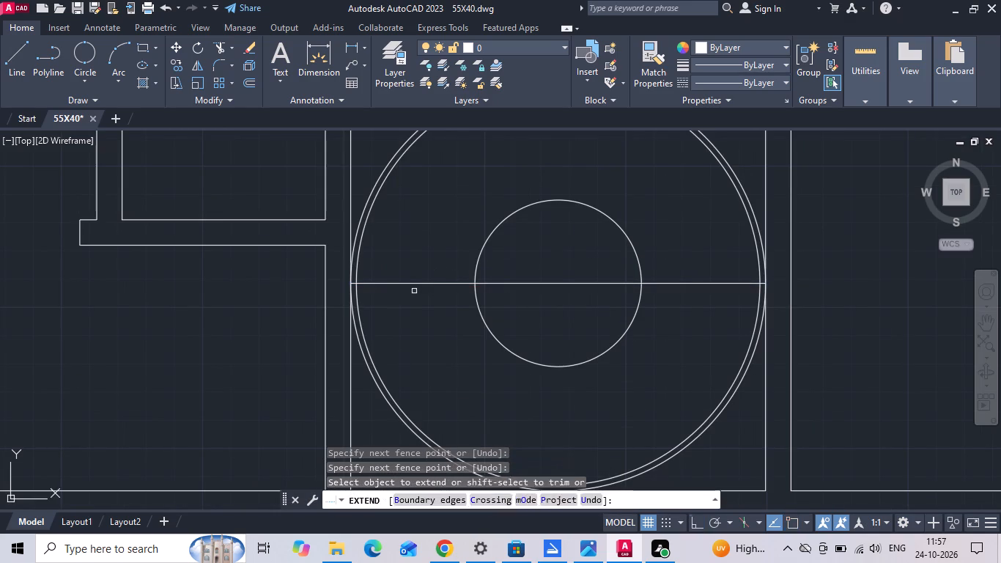
key("Escape")
Trim away the upper halves of the three staircase circles above the horizontal centre line.
key("t")
type("R")
key("space")
key("space")
scroll(447, 322, "down", 1)
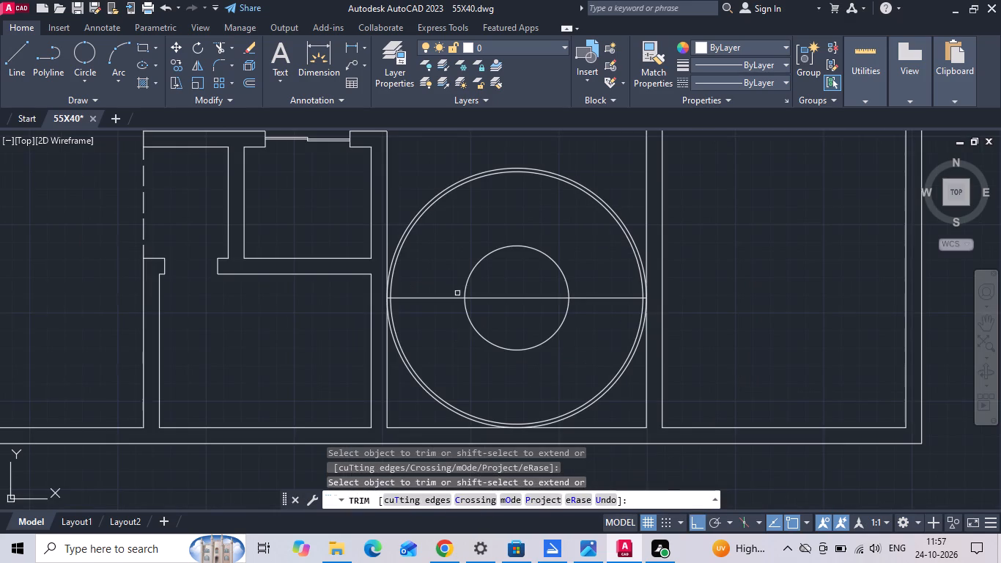
left_click_drag(502, 280, 547, 146)
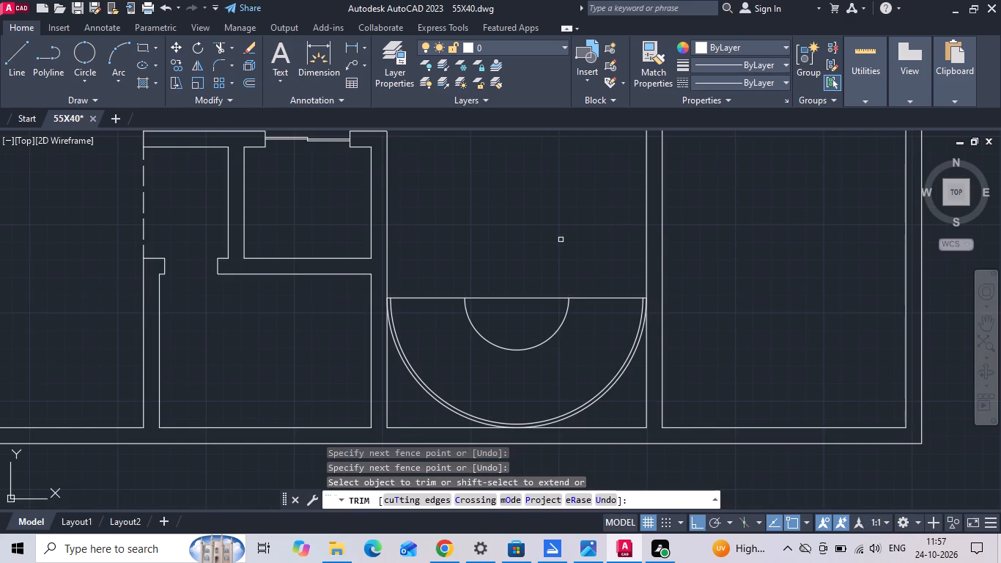
scroll(593, 265, "down", 2)
key("Escape")
Copy the horizontal centre line upward at 10", 20", 30", 40", 50" and 60" for the straight treads.
middle_click_drag(403, 281, 593, 259)
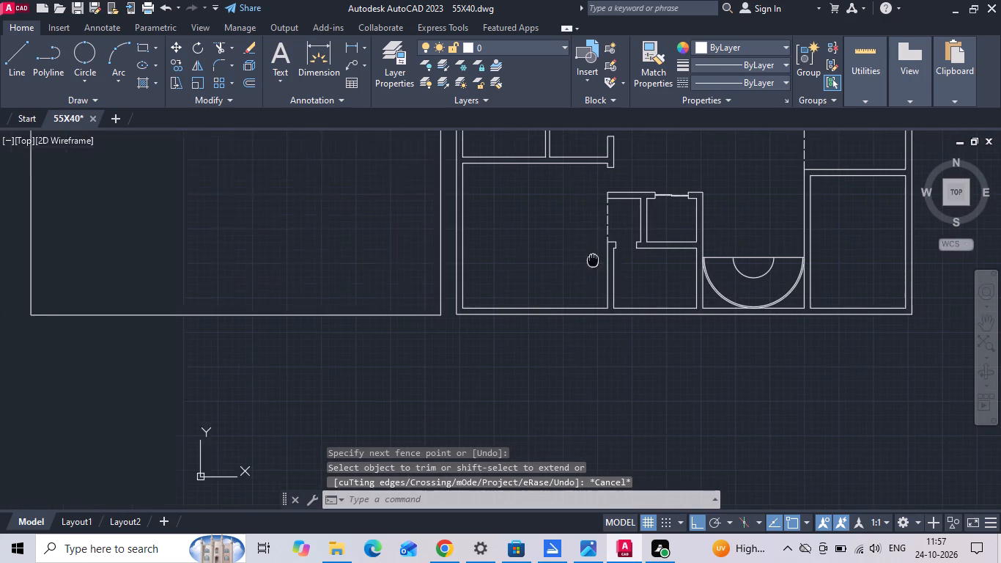
scroll(265, 254, "up", 2)
scroll(330, 221, "up", 1)
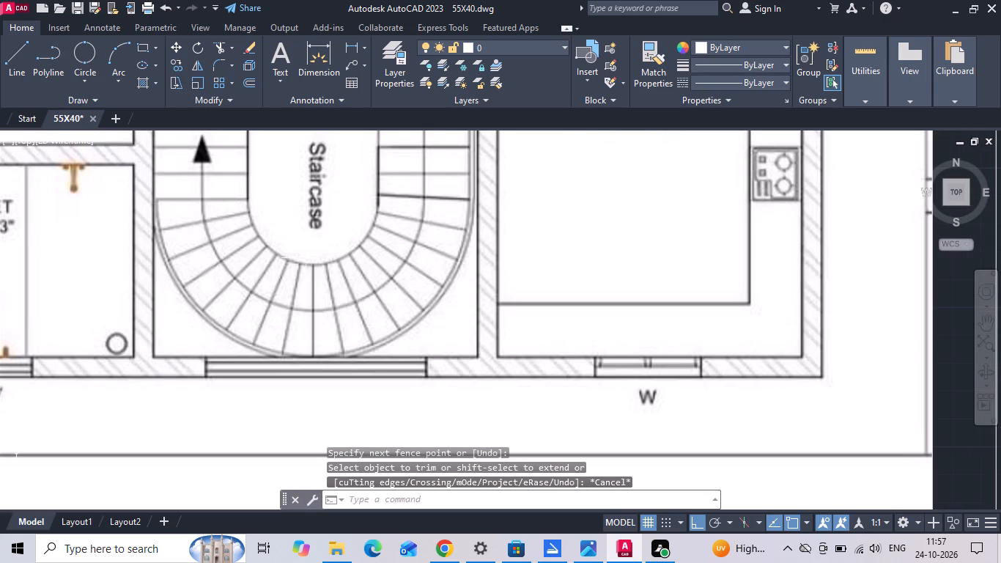
scroll(289, 307, "down", 1)
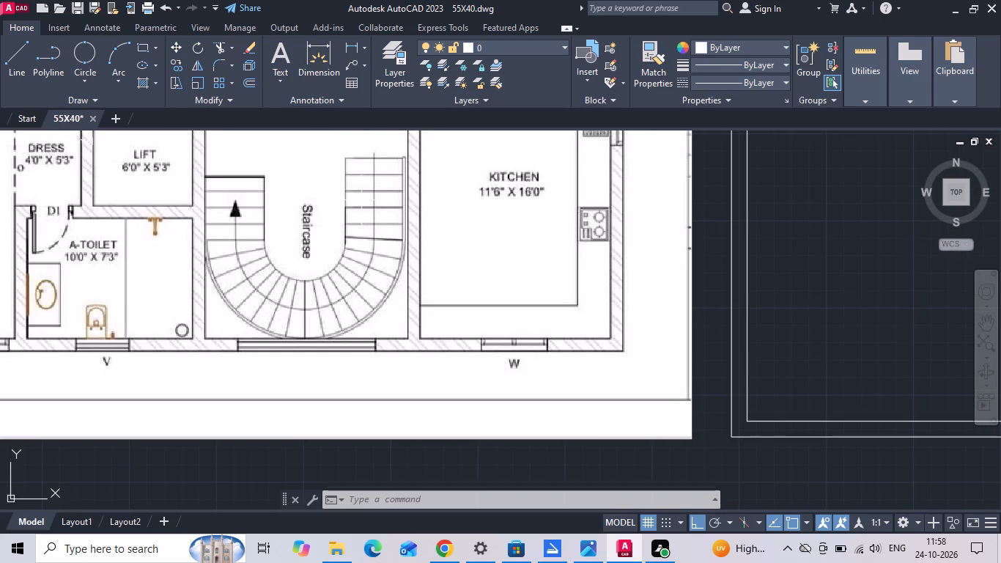
scroll(276, 216, "down", 2)
scroll(772, 243, "up", 2)
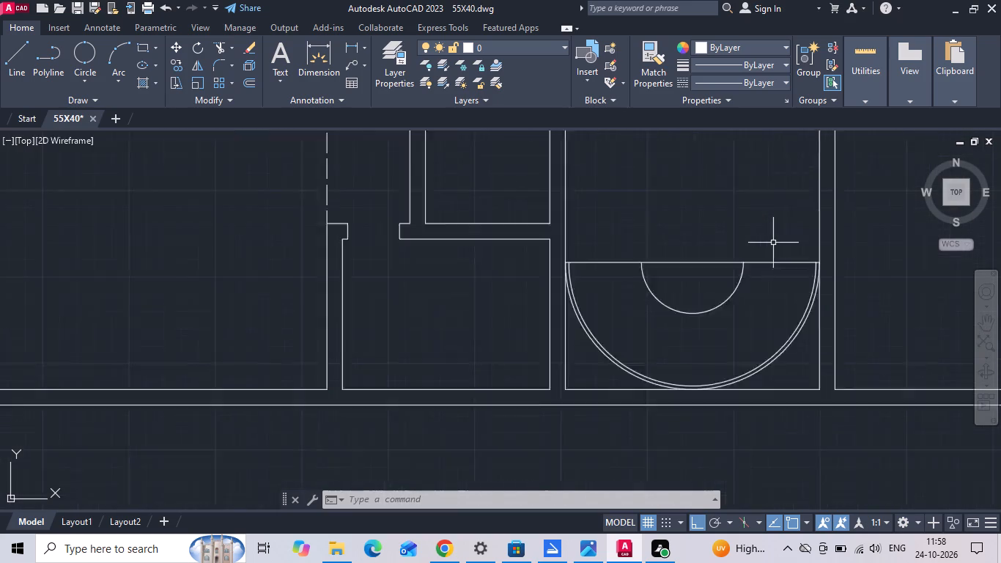
scroll(773, 243, "up", 1)
middle_click_drag(774, 245, 594, 266)
left_click(599, 312)
left_click(576, 243)
right_click(576, 241)
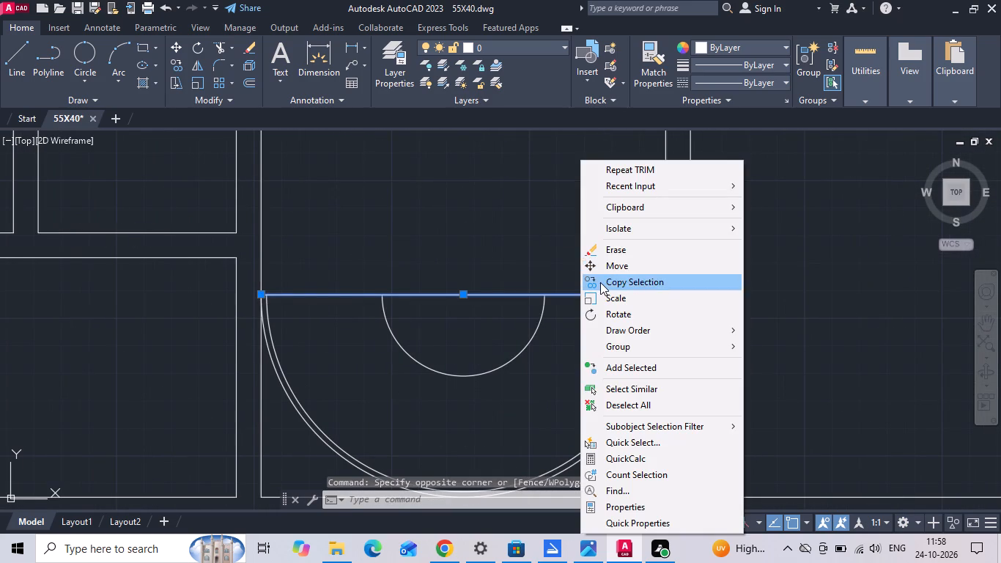
left_click(600, 282)
left_click(582, 251)
key("1")
type("0")
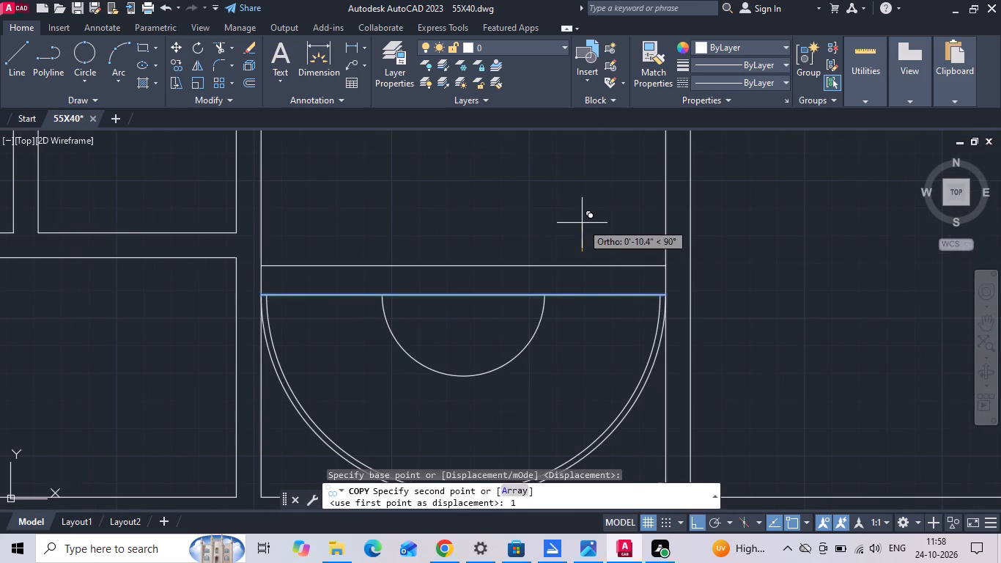
key("space")
type("20")
key("space")
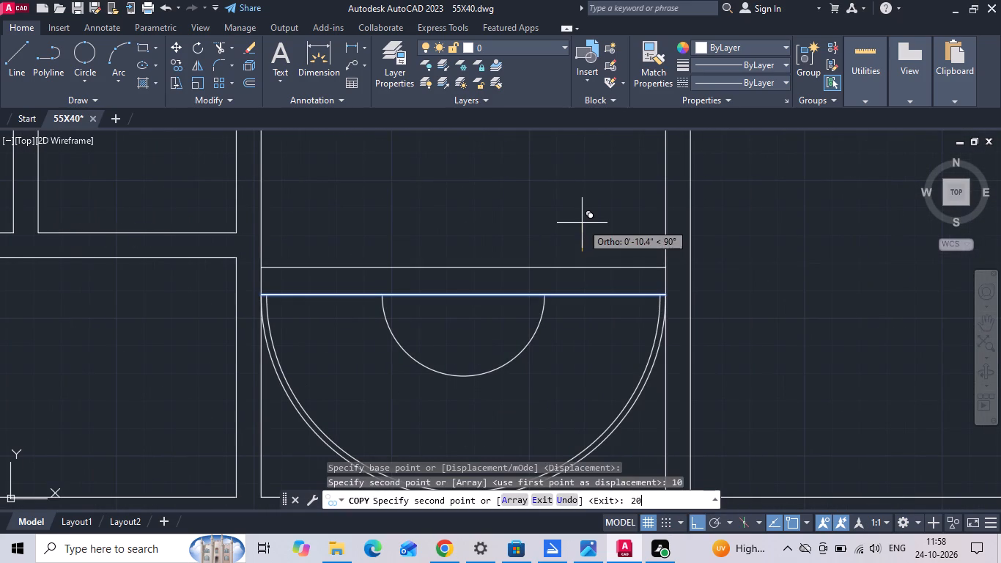
type("30")
key("space")
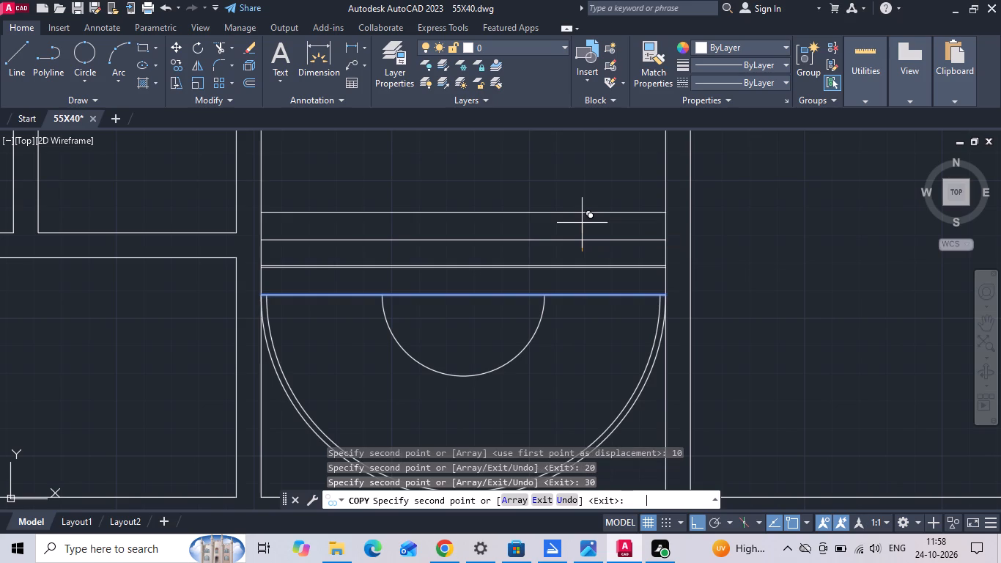
type("40")
key("space")
type("50")
key("space")
type("60")
key("space")
key("Escape")
Check the straight flights on the reference image and delete the topmost copied tread line.
scroll(687, 283, "down", 2)
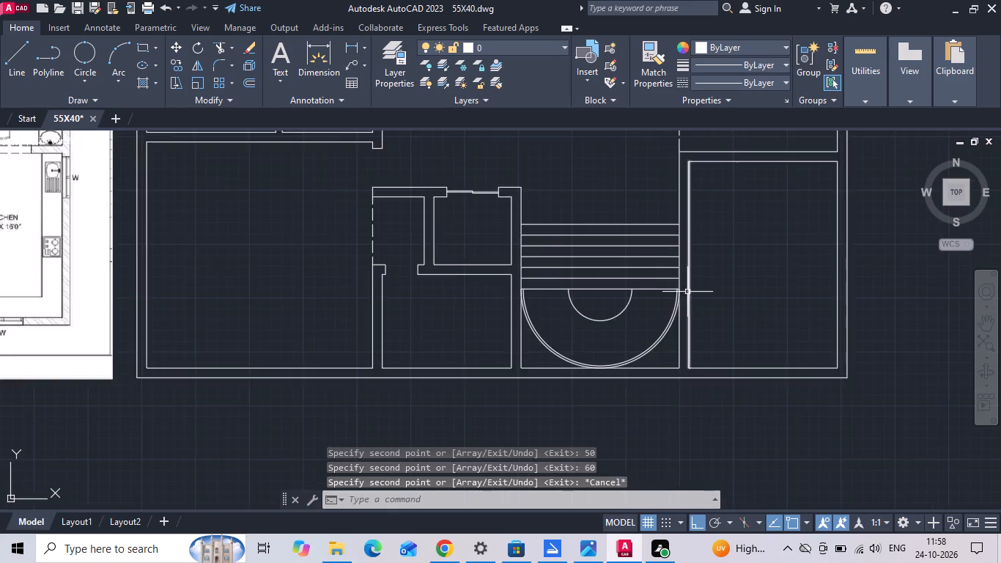
scroll(686, 292, "down", 1)
scroll(134, 248, "up", 2)
middle_click_drag(134, 248, 185, 242)
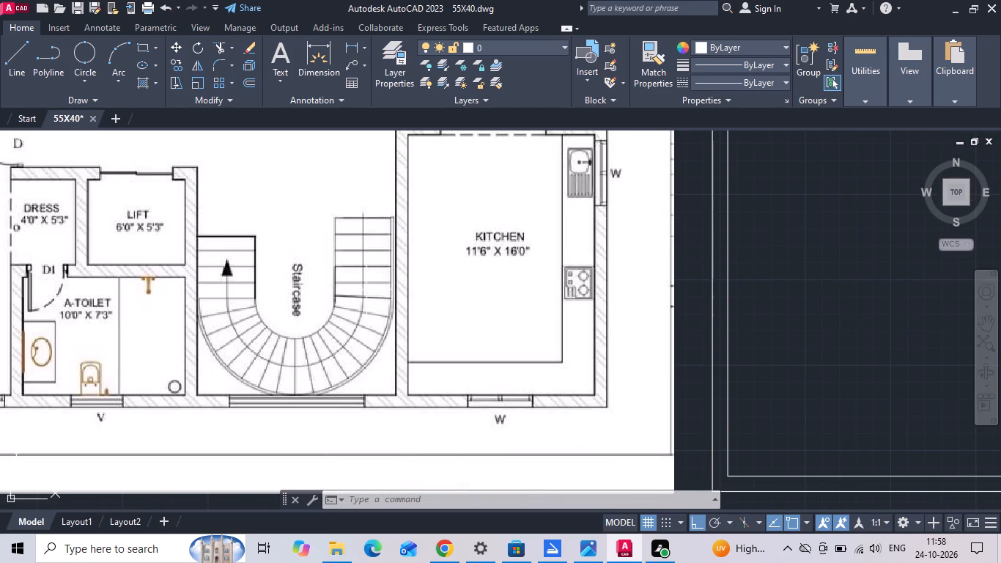
scroll(363, 230, "up", 1)
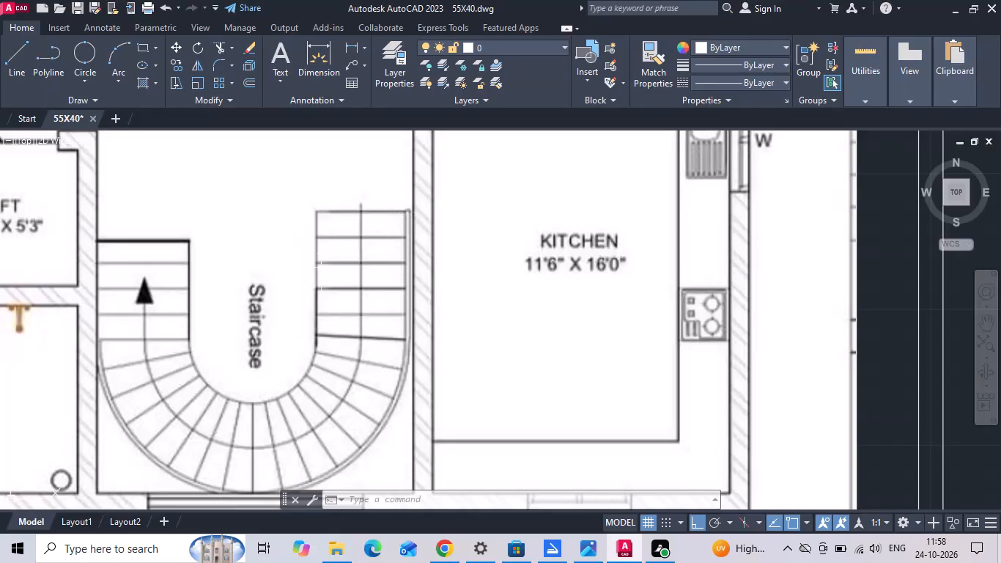
scroll(265, 242, "down", 2)
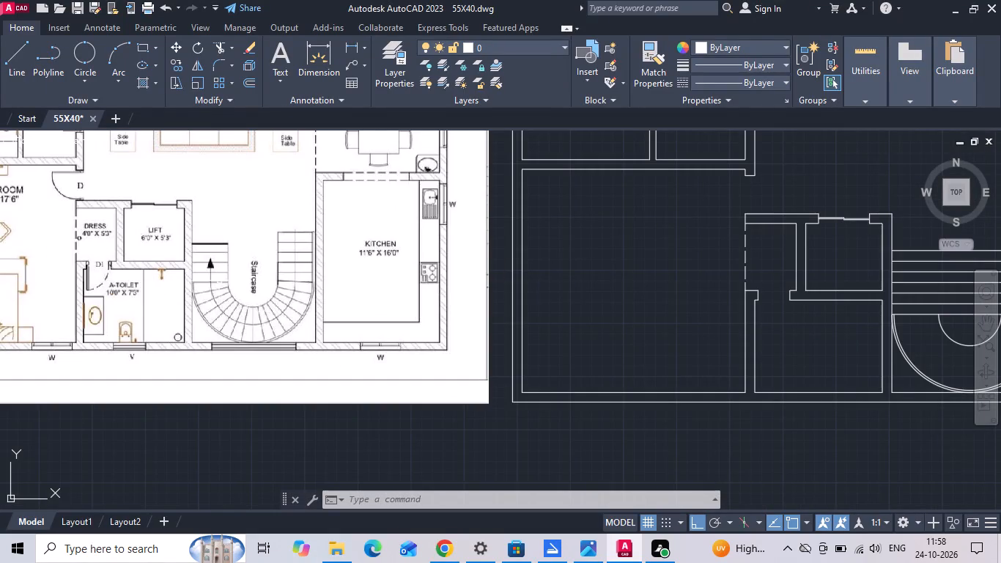
scroll(95, 271, "up", 2)
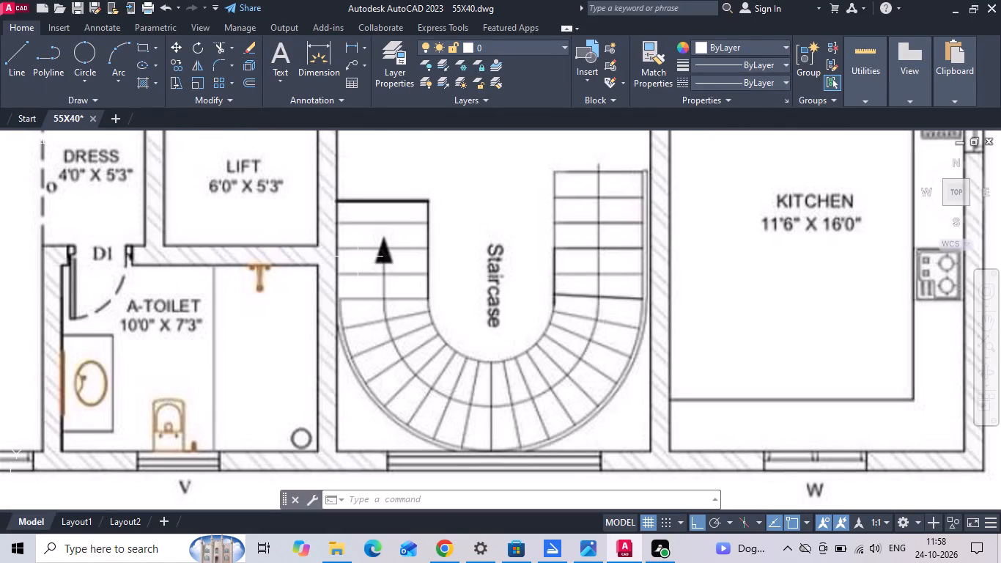
scroll(161, 287, "down", 3)
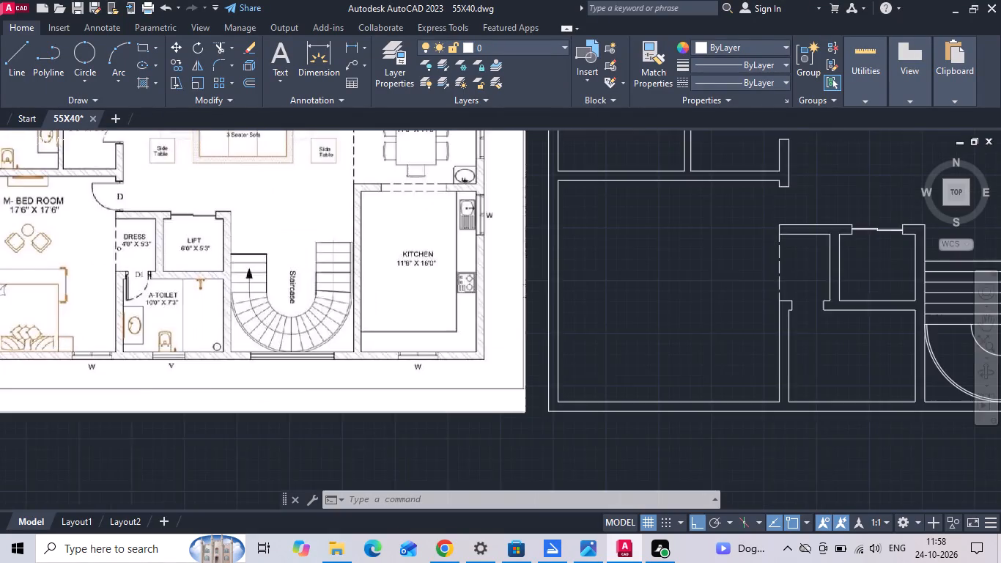
scroll(772, 279, "up", 3)
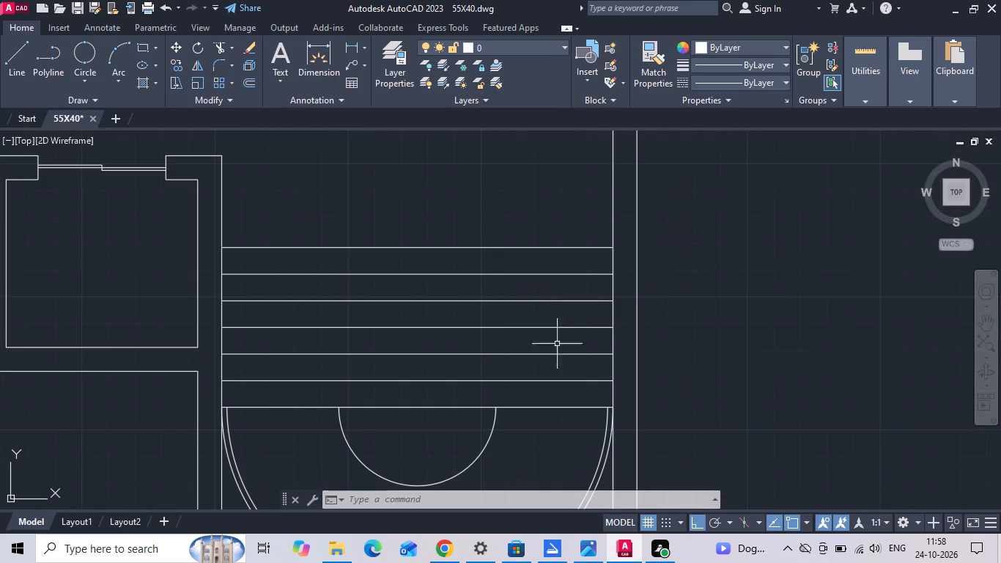
left_click(501, 260)
left_click(485, 213)
key("Delete")
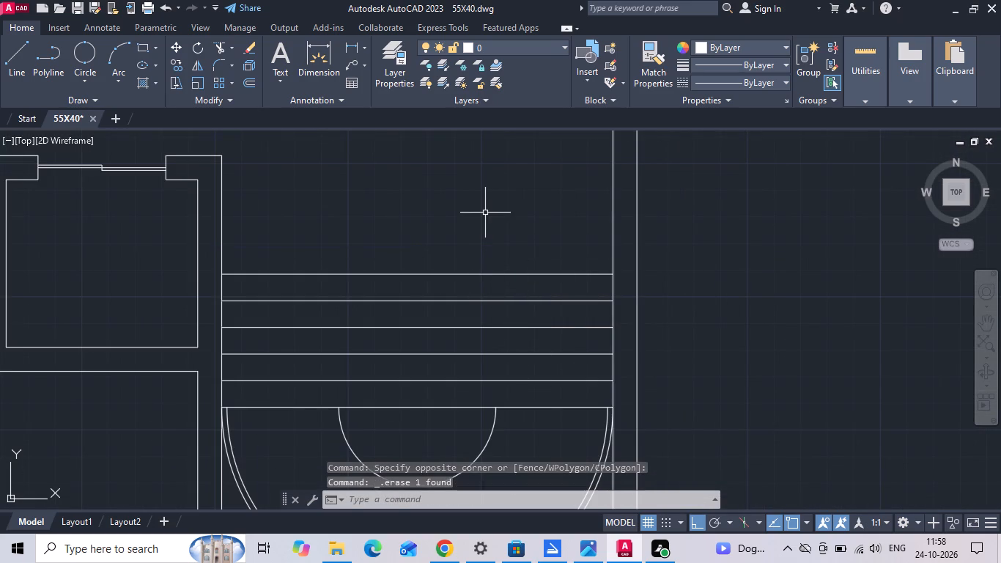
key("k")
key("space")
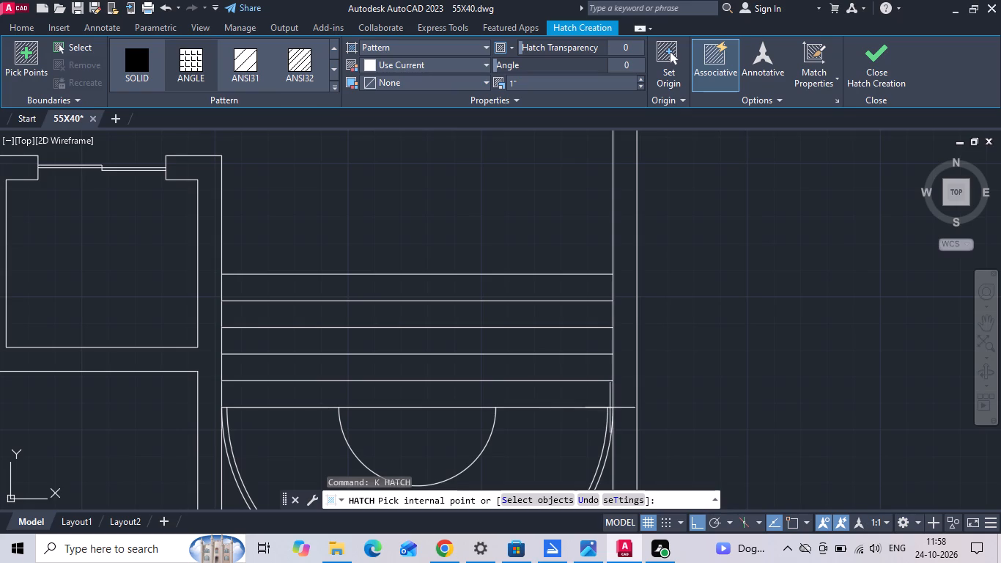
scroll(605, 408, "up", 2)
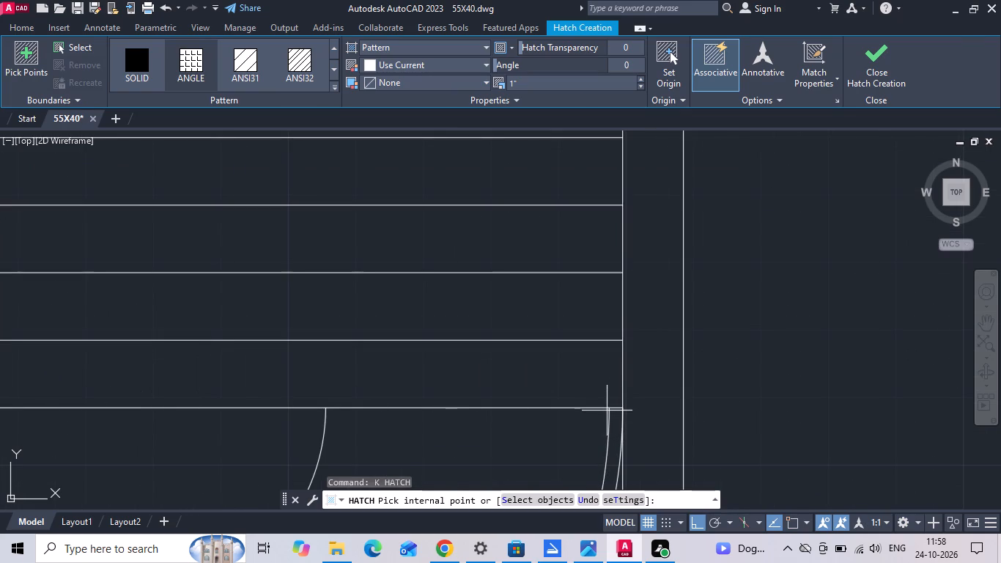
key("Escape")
Draw a vertical line about 5' long upward from the east end of the second staircase arc, past the top tread.
type("L")
key("space")
left_click_drag(605, 410, 605, 402)
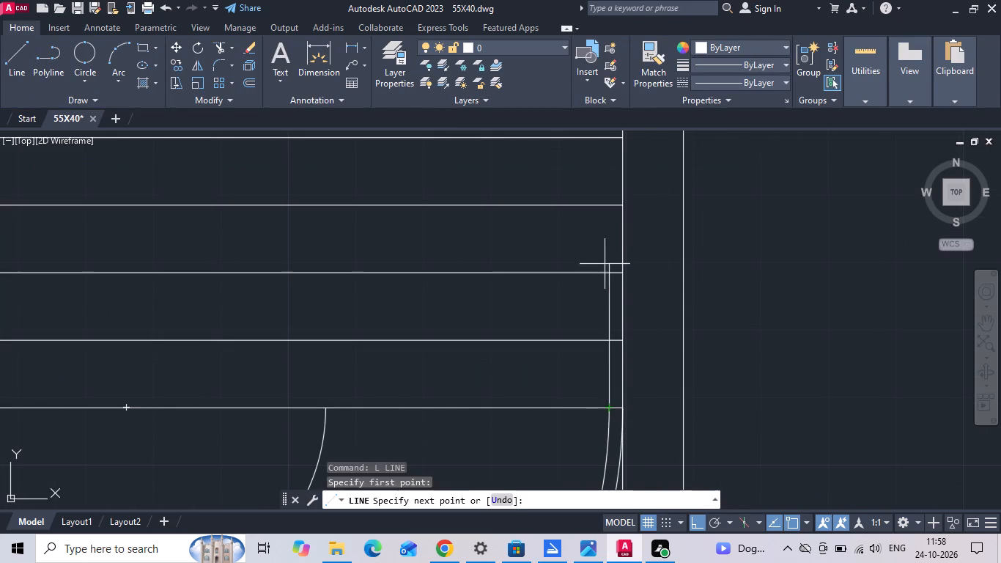
middle_click_drag(605, 259, 608, 358)
middle_click_drag(602, 273, 601, 355)
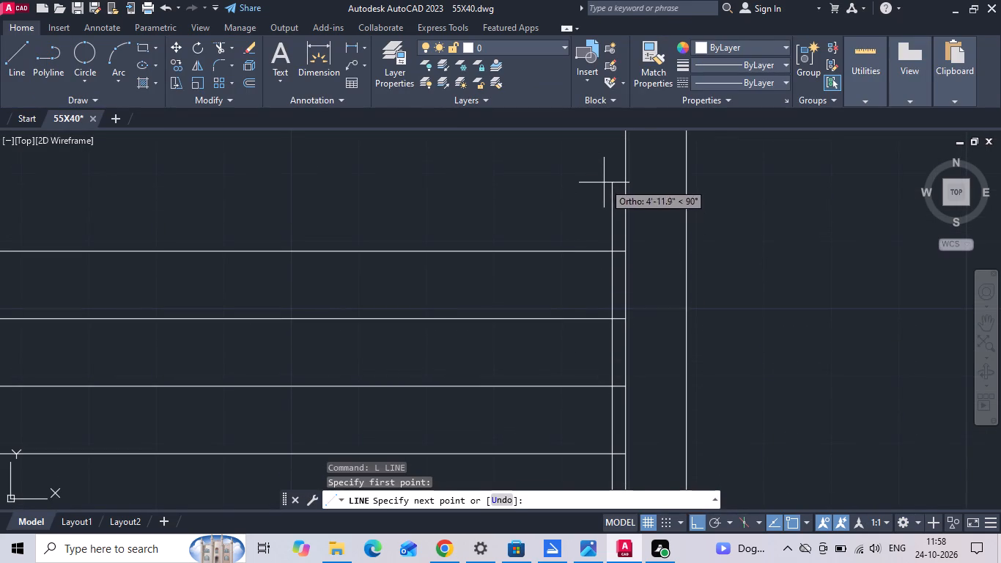
left_click(604, 182)
key("Escape")
Draw a vertical line from the west end of the second staircase arc up to the top tread line.
scroll(623, 210, "down", 2)
key("l")
key("space")
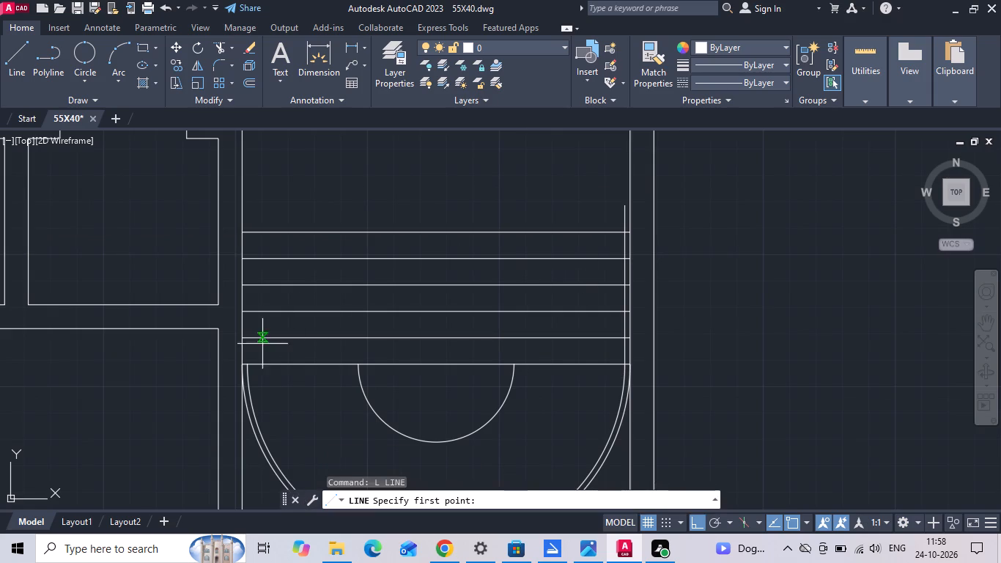
scroll(240, 371, "up", 1)
left_click(249, 364)
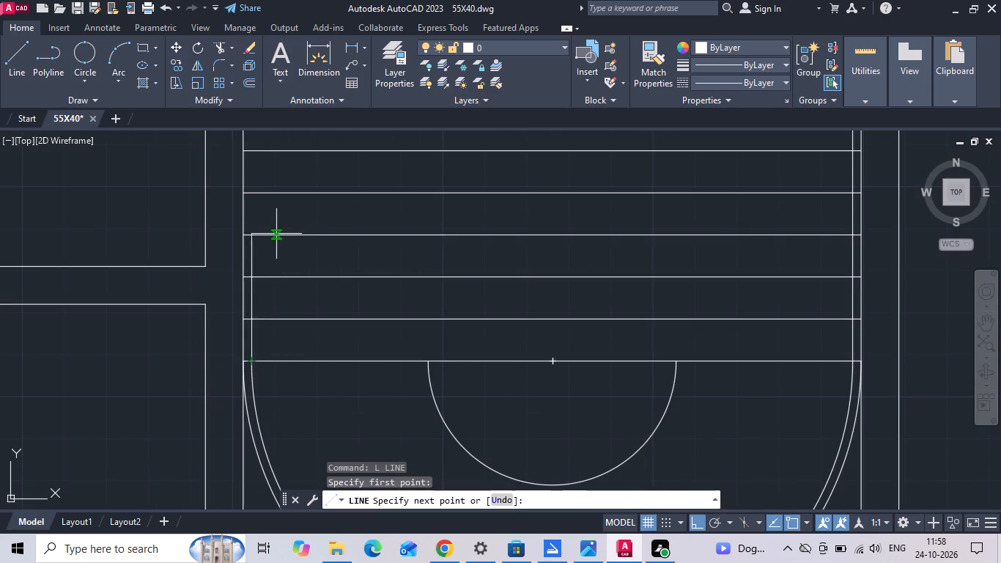
middle_click_drag(276, 235, 256, 345)
left_click(231, 264)
key("Escape")
Draw a vertical line from the east end of the inner staircase arc up to the top tread line.
scroll(531, 265, "down", 4)
middle_click_drag(380, 270, 621, 266)
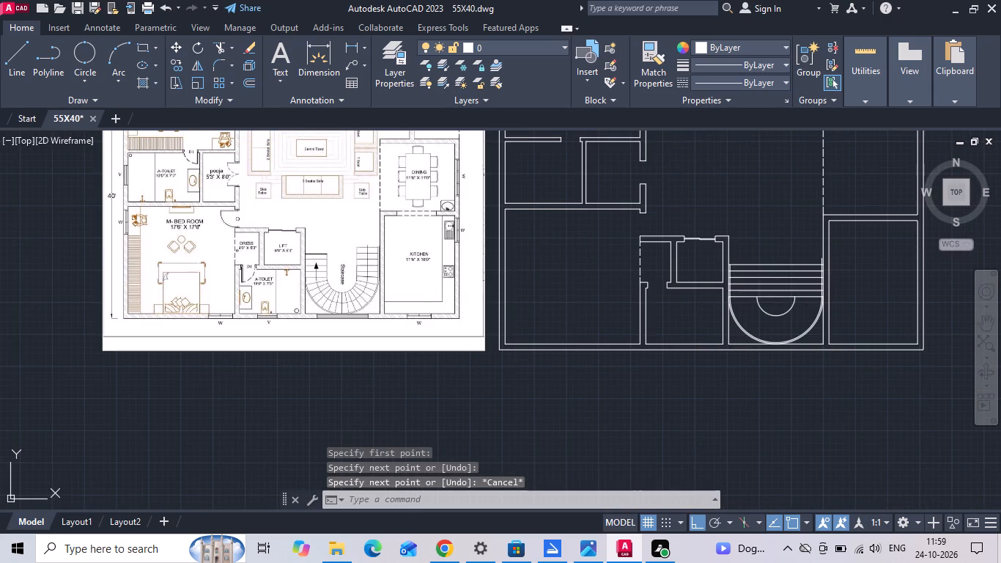
scroll(197, 259, "up", 1)
scroll(184, 254, "down", 2)
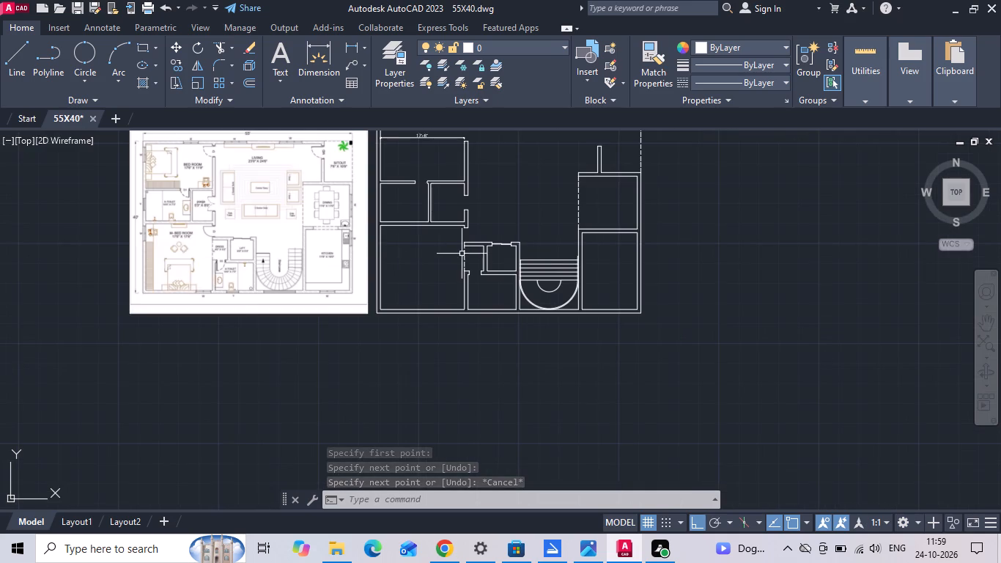
scroll(463, 253, "up", 3)
scroll(524, 281, "up", 2)
scroll(481, 277, "down", 2)
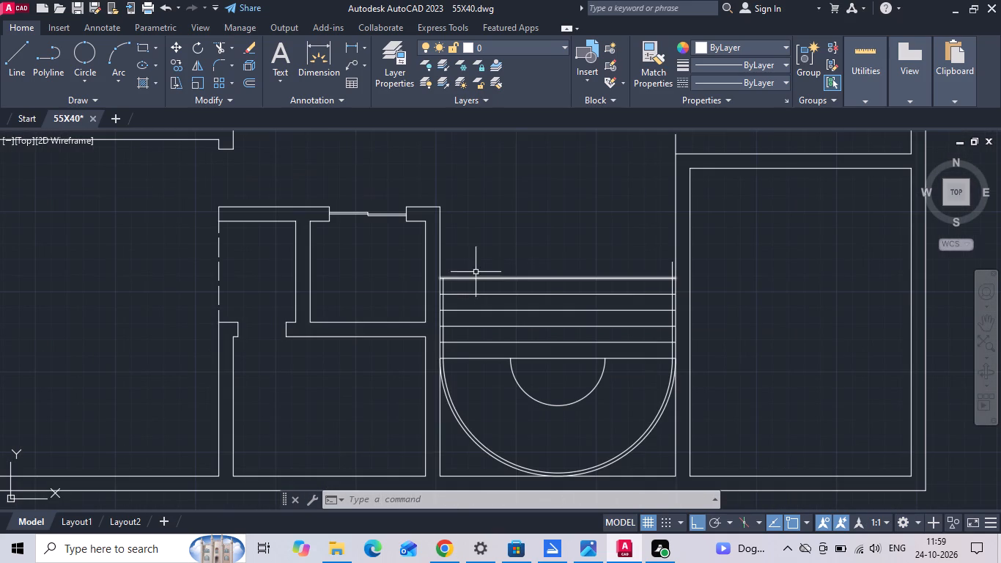
key("l")
key("space")
scroll(617, 310, "down", 2)
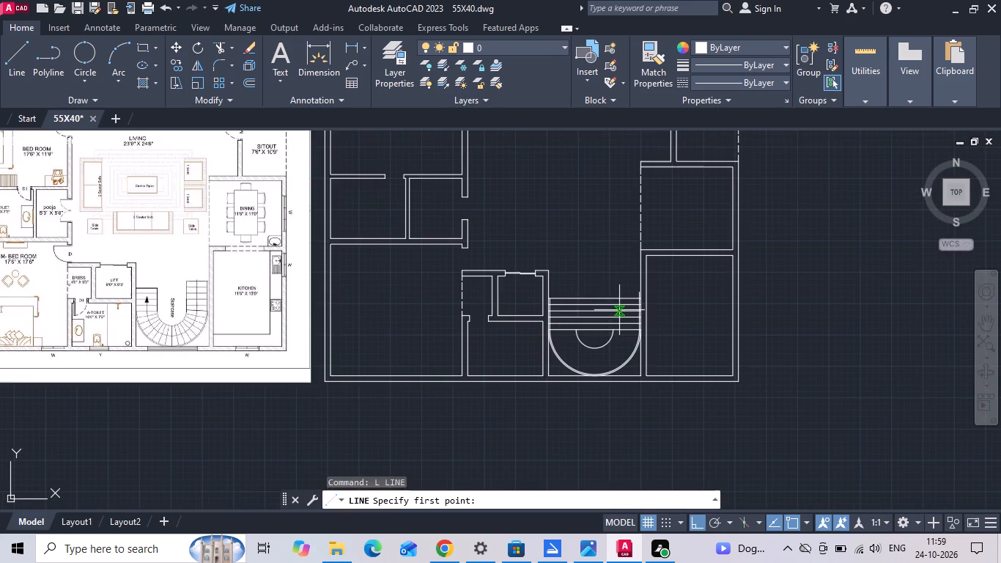
scroll(602, 345, "up", 2)
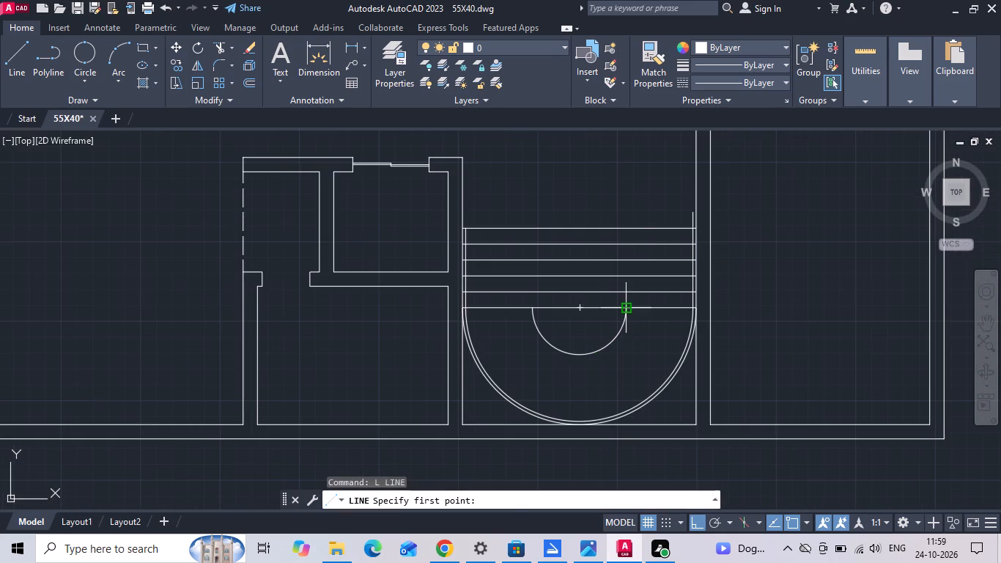
left_click(624, 309)
scroll(632, 238, "up", 3)
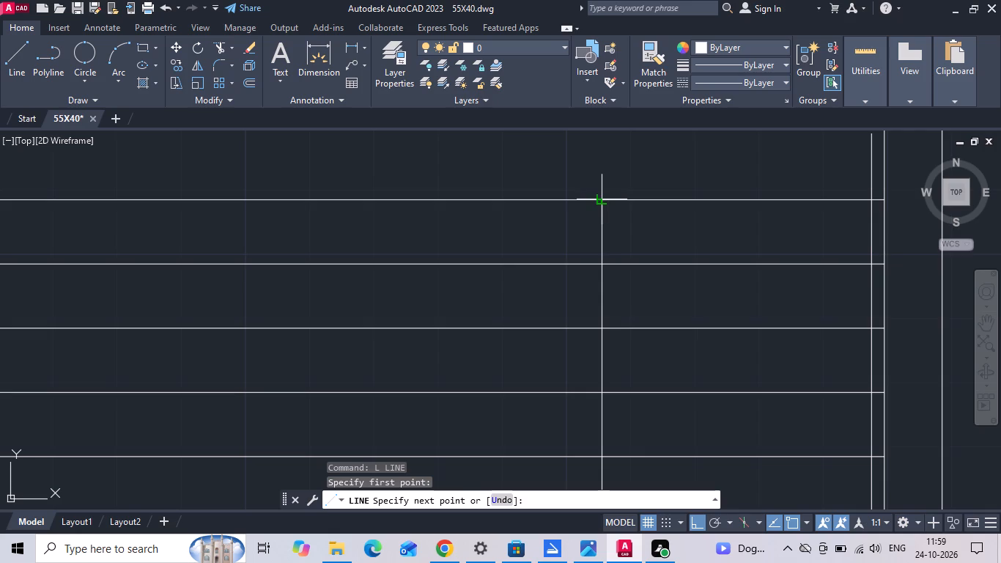
left_click(605, 199)
key("Escape")
Trim the outer east vertical line above the top tread and the lower tread ends between that line and the east wall.
type("TR")
key("space")
key("space")
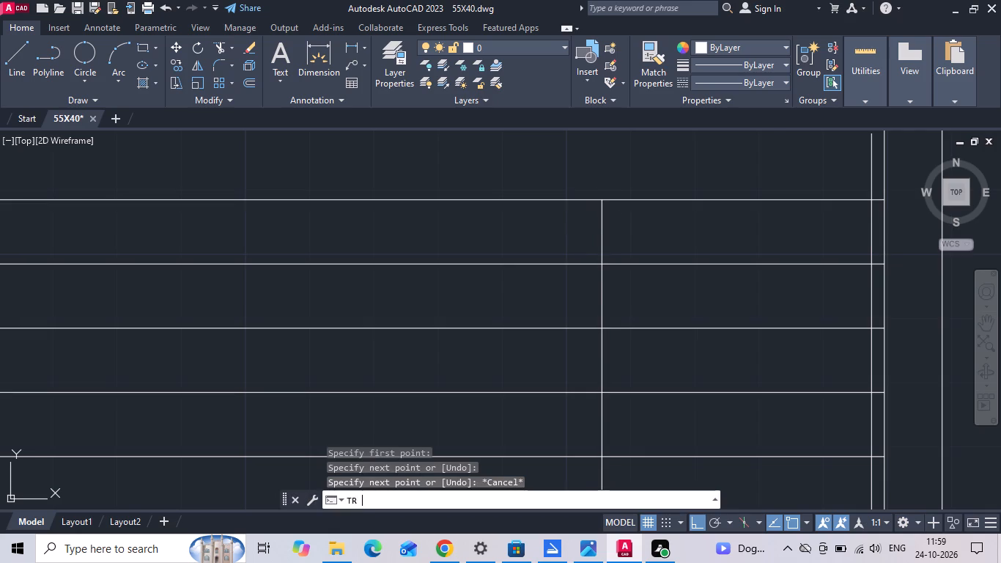
scroll(580, 230, "down", 1)
left_click(764, 194)
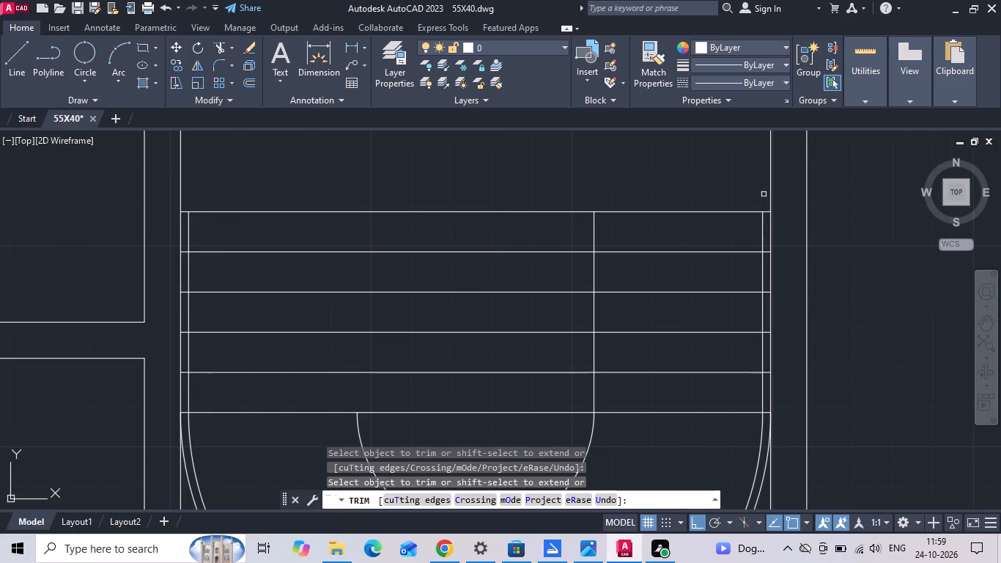
scroll(769, 240, "up", 2)
left_click(761, 240)
scroll(761, 240, "down", 3)
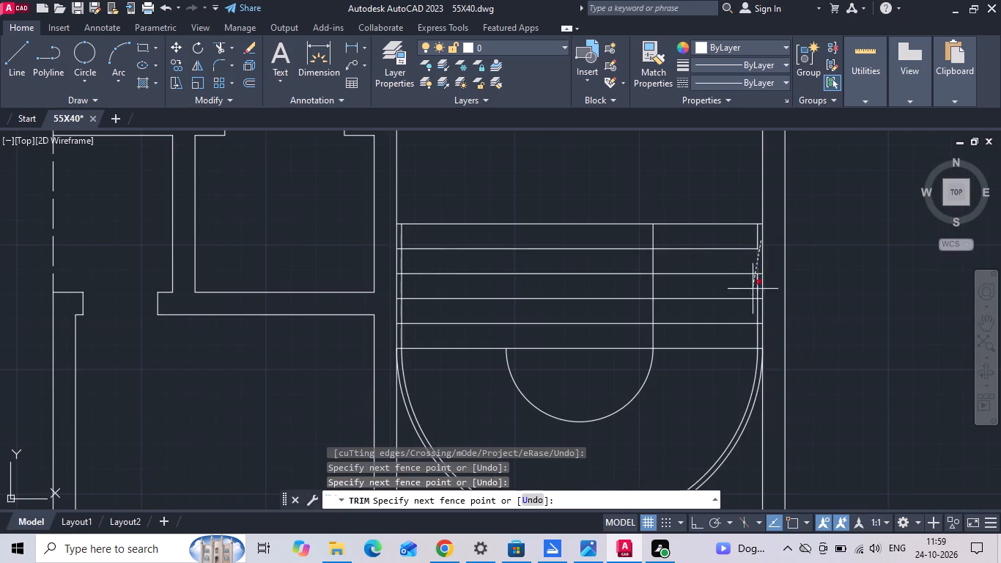
scroll(750, 323, "up", 2)
left_click(769, 419)
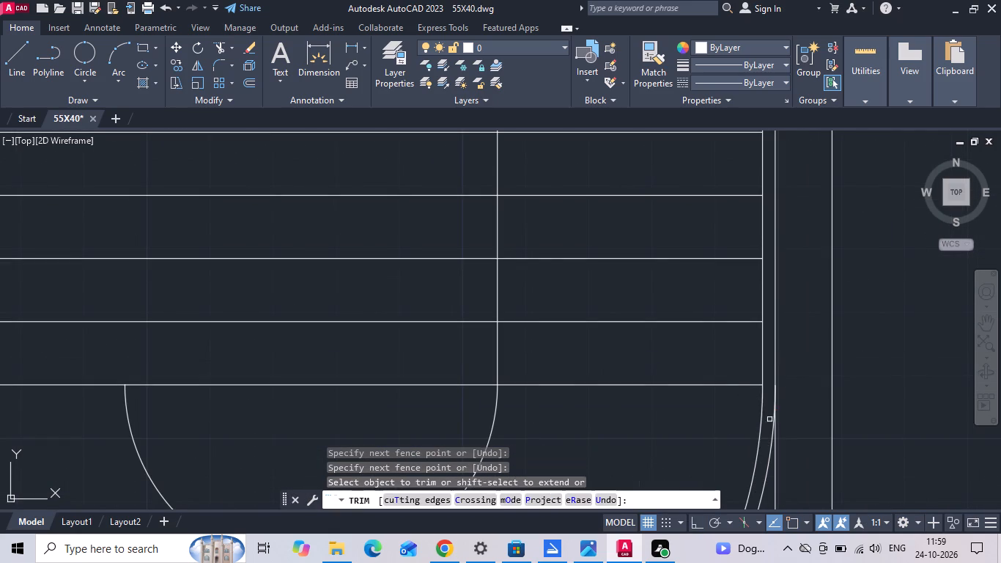
scroll(680, 345, "down", 2)
key("Escape")
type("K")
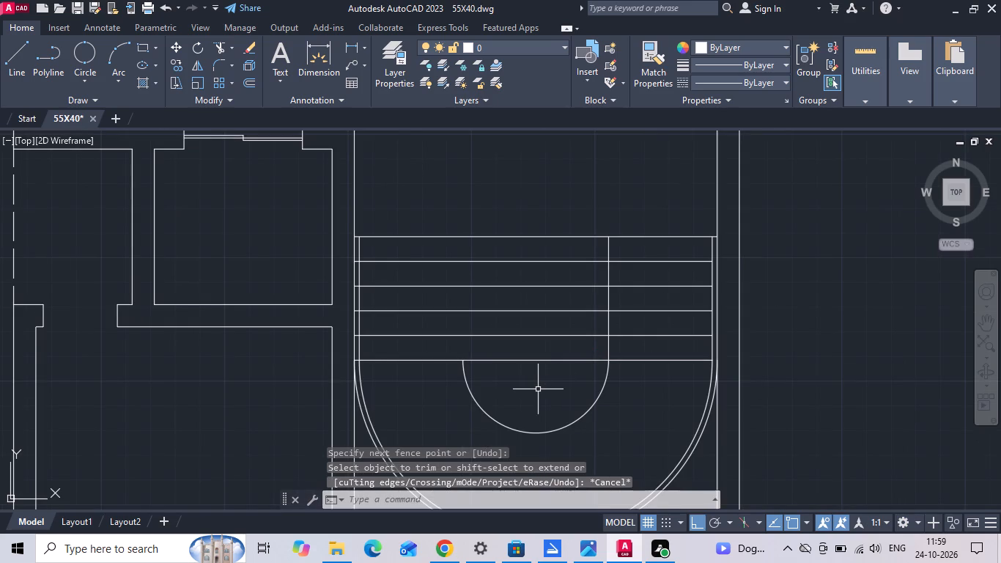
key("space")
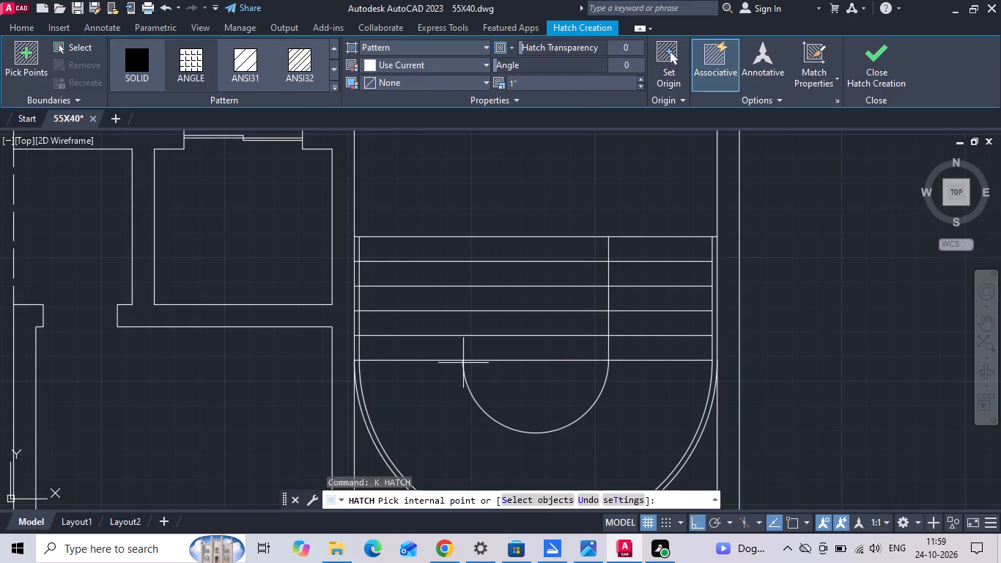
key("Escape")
Draw a vertical line from the west end of the inner staircase arc up to the top tread line.
type("L")
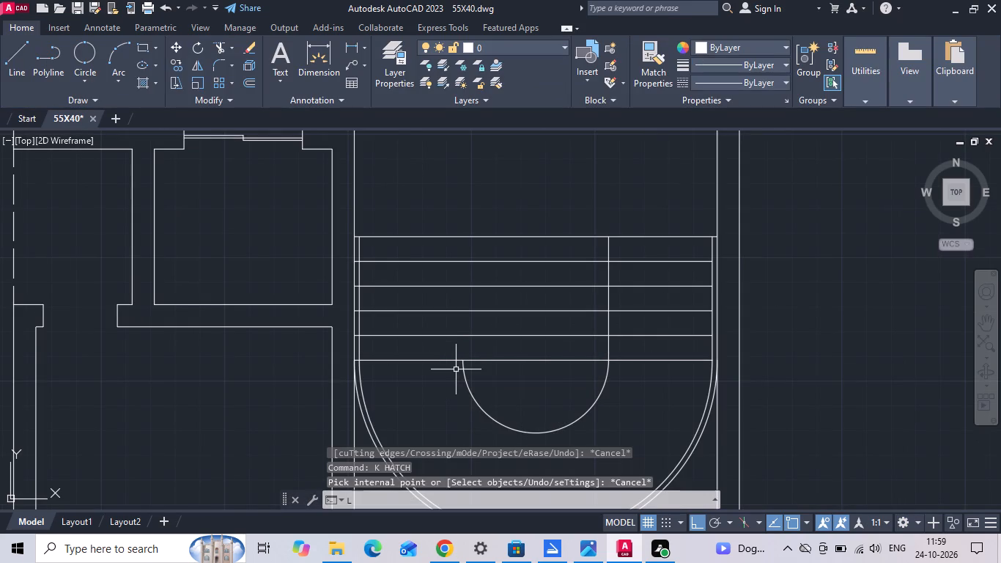
key("space")
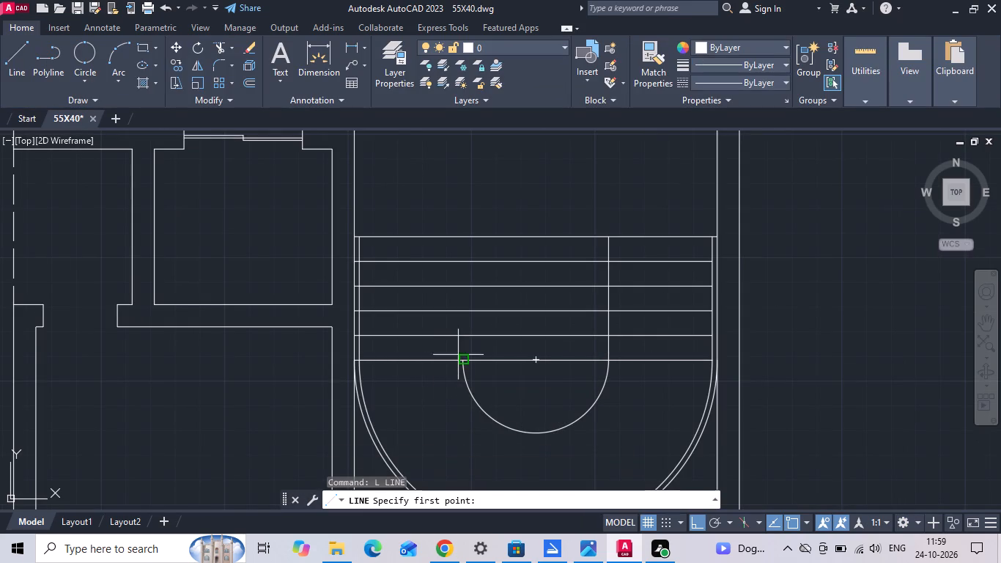
left_click(460, 361)
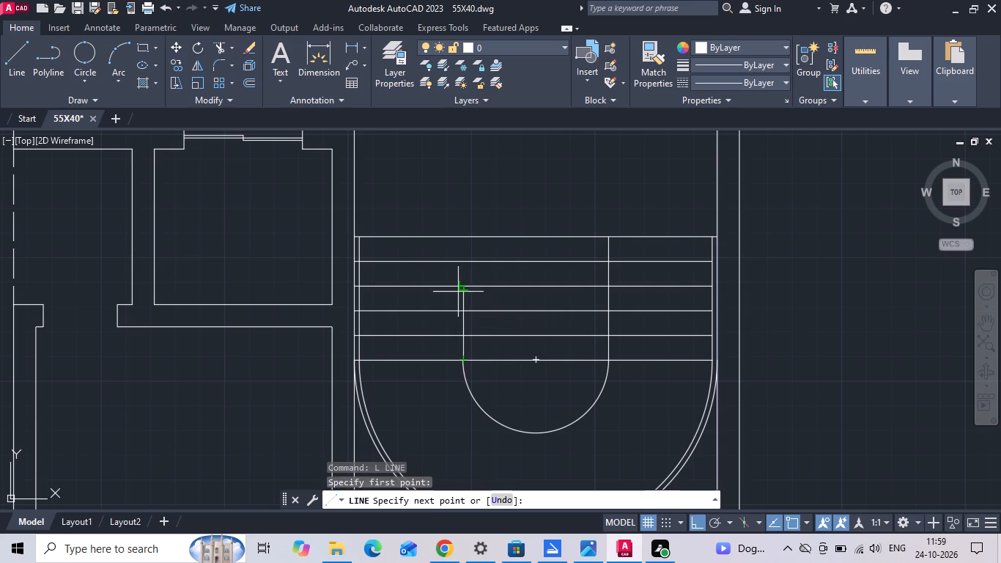
scroll(458, 287, "up", 1)
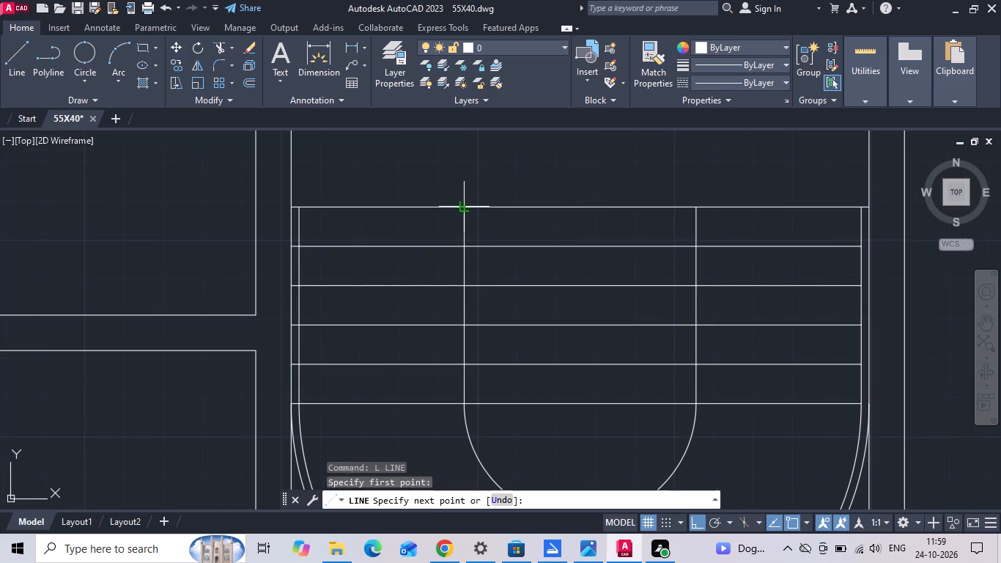
left_click(465, 205)
key("Escape")
Trim the lower tread ends between the outer west vertical line and the west staircase wall.
key("t")
key("r")
key("space")
key("space")
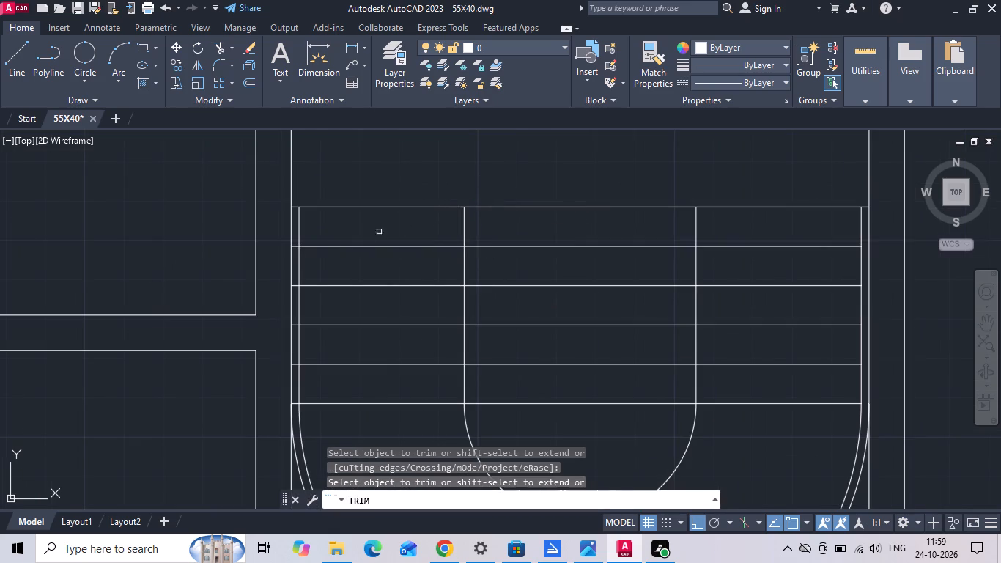
scroll(294, 247, "up", 1)
left_click(296, 235)
scroll(296, 235, "down", 1)
left_click(295, 410)
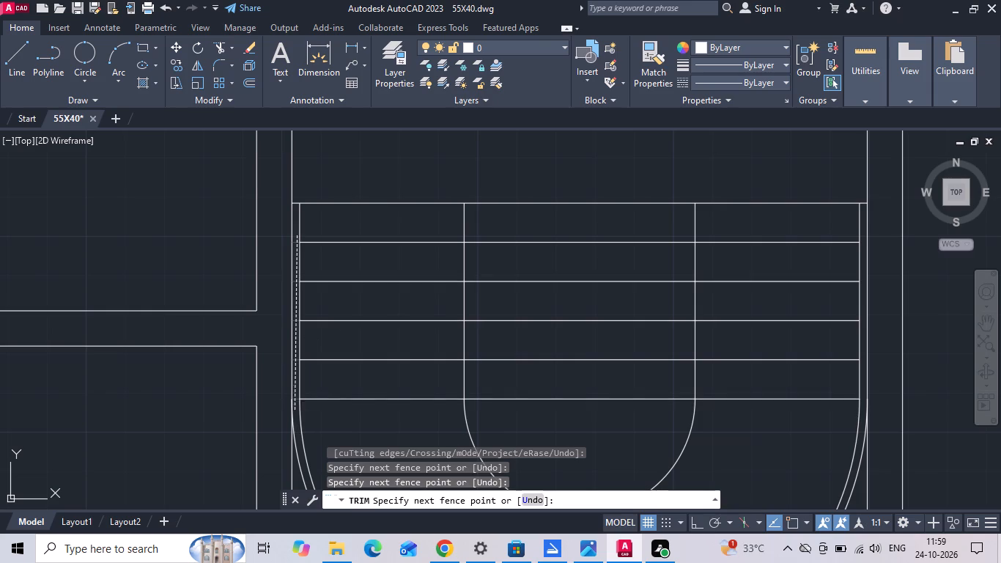
Trim all tread lines between the two inner vertical lines to open the stairwell between the flights.
scroll(390, 363, "down", 1)
left_click_drag(509, 401, 487, 256)
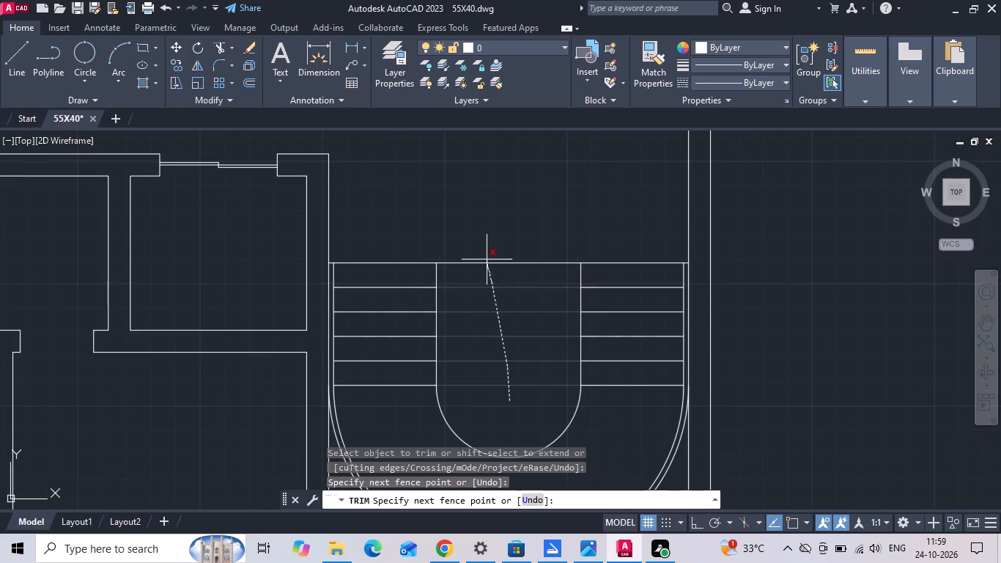
left_click_drag(487, 256, 490, 235)
scroll(503, 218, "down", 2)
key("Escape")
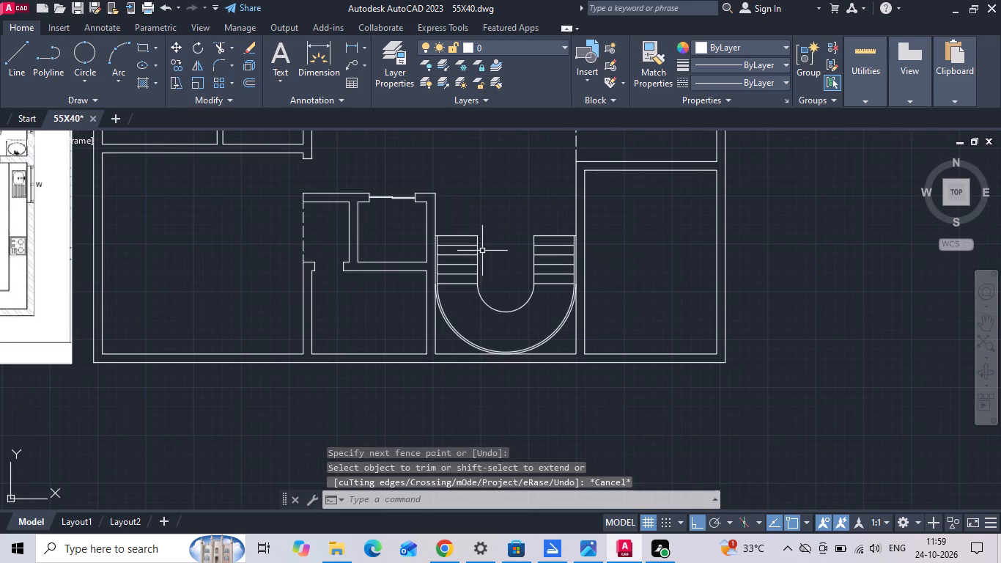
Create a polar array of the east flight's lowest tread line about the centre of the staircase arcs.
scroll(484, 252, "up", 1)
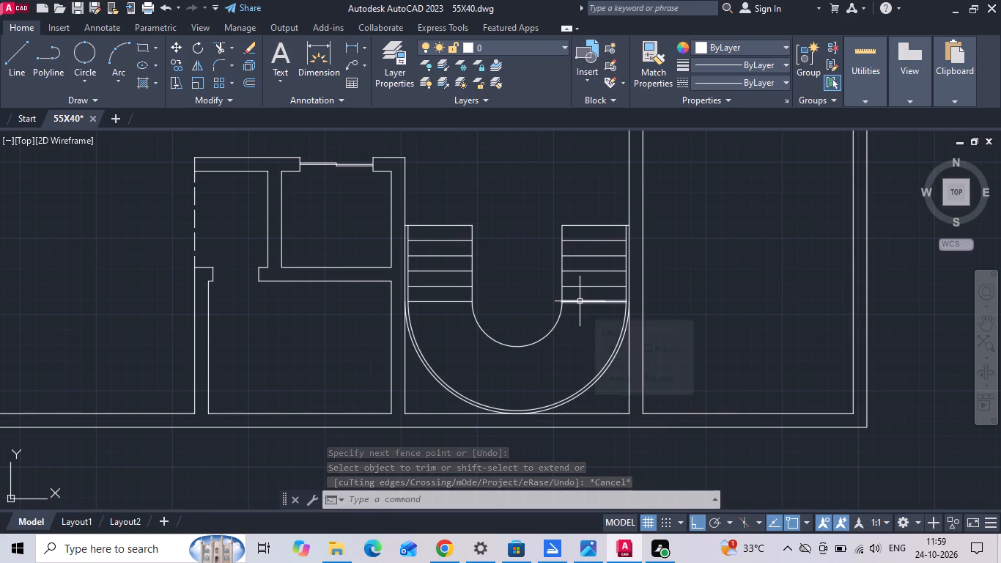
left_click(580, 301)
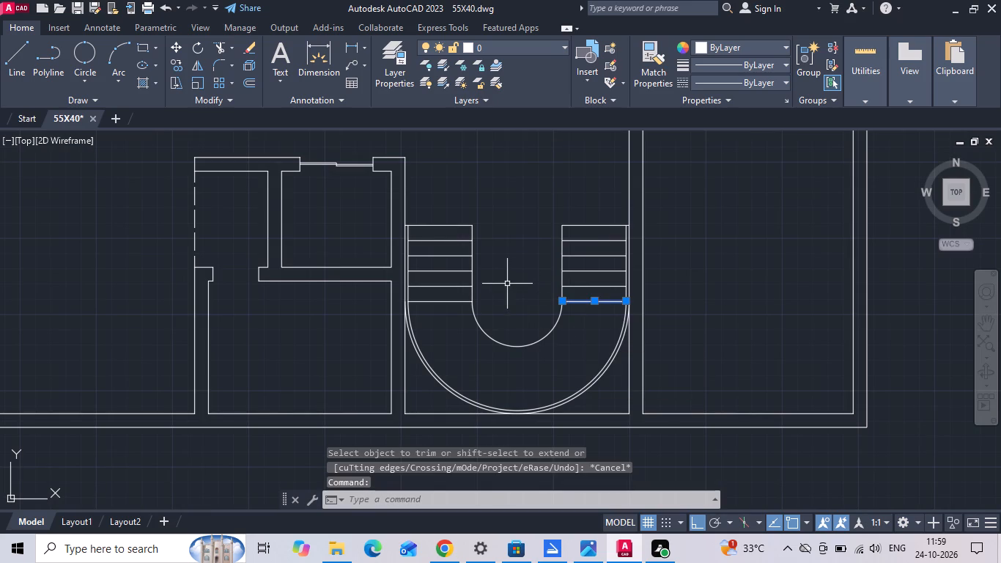
key("Escape")
type("AR")
key("space")
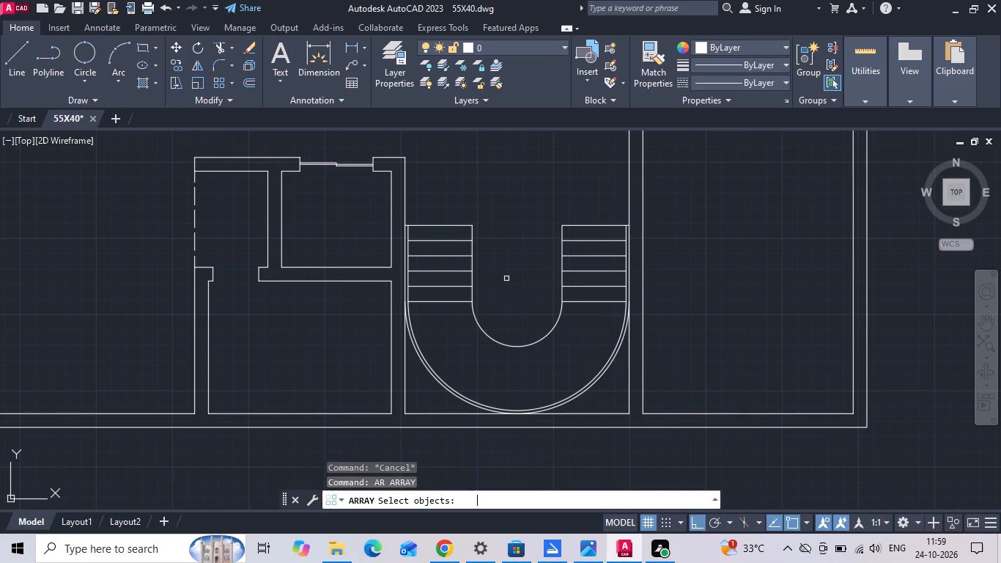
left_click(590, 301)
key("space")
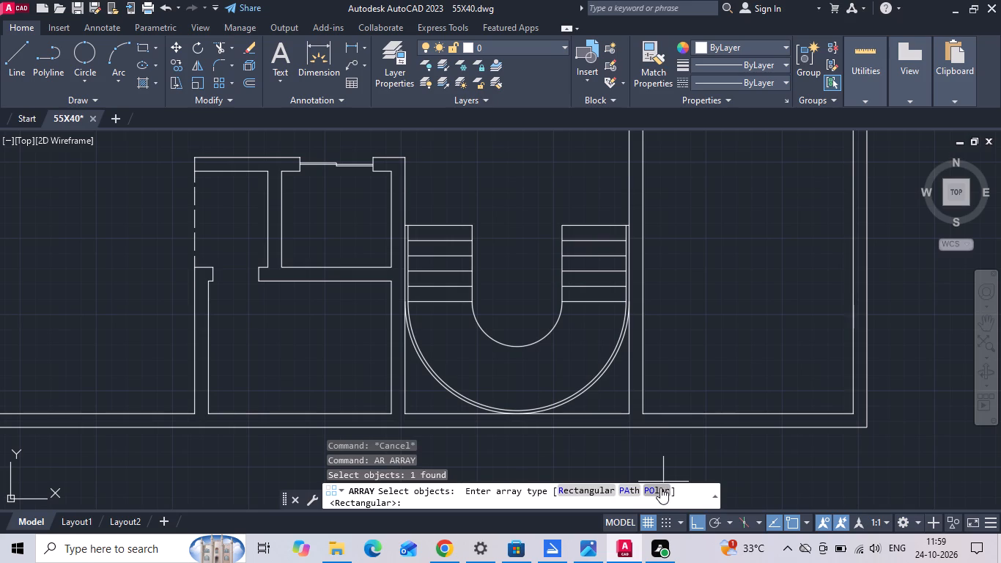
left_click(660, 487)
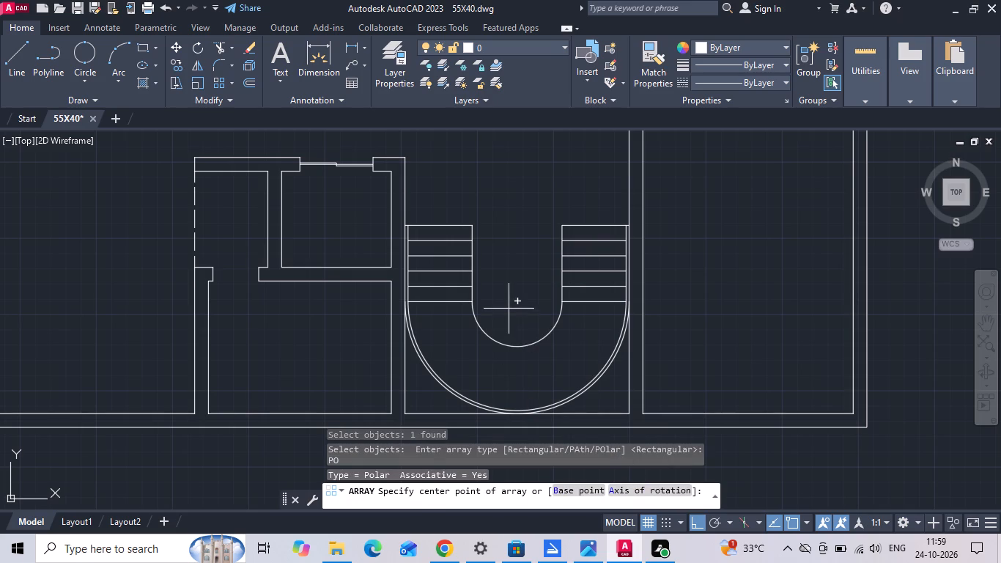
left_click(515, 299)
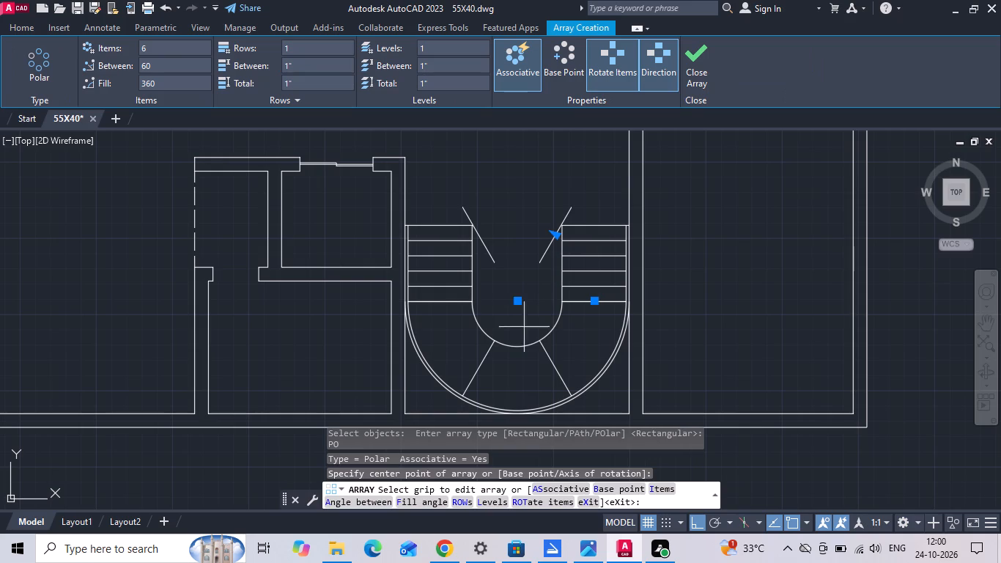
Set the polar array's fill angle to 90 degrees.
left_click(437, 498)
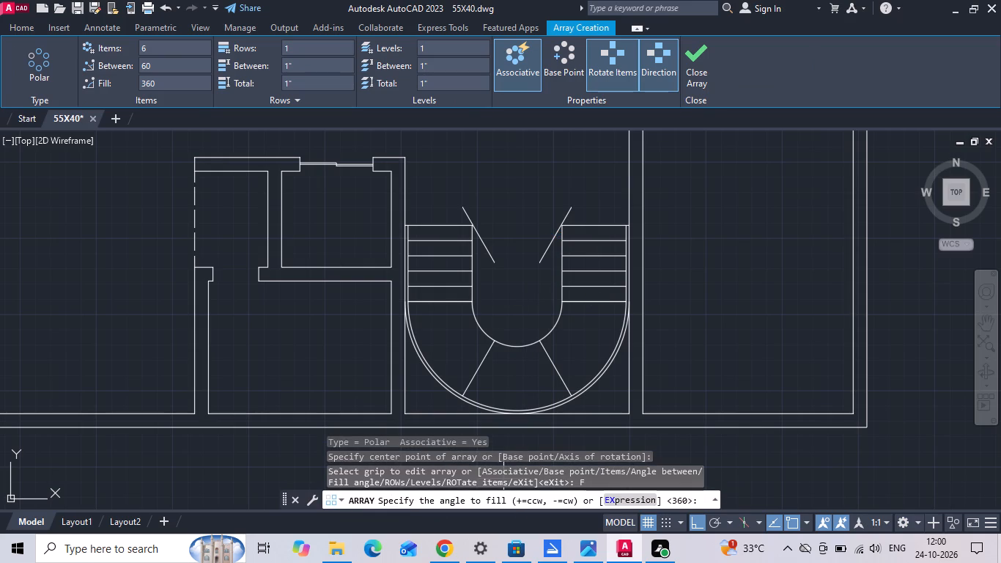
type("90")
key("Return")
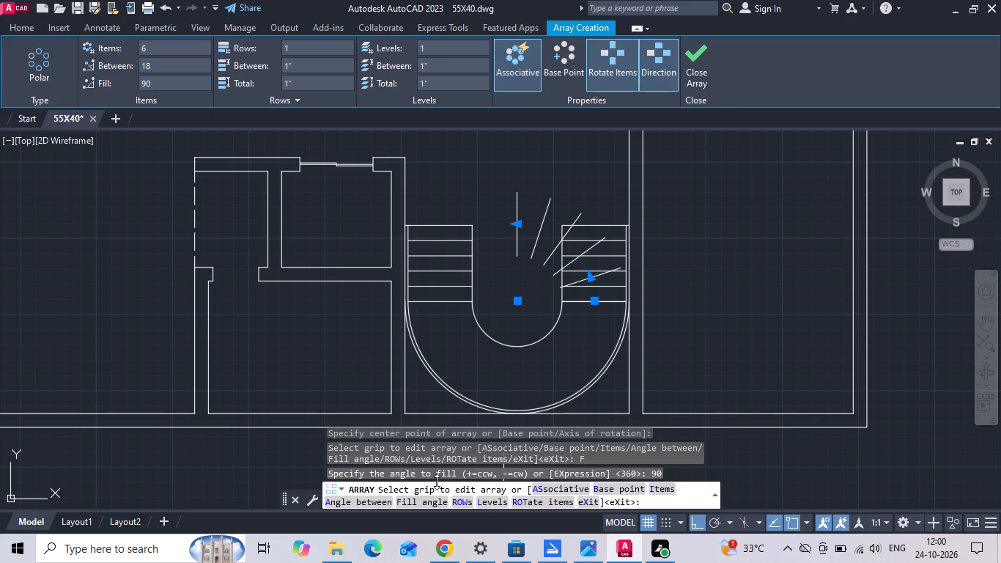
Examine the curved treads of the staircase on the reference image against the drawn array.
scroll(436, 325, "down", 1)
middle_click_drag(385, 328, 657, 317)
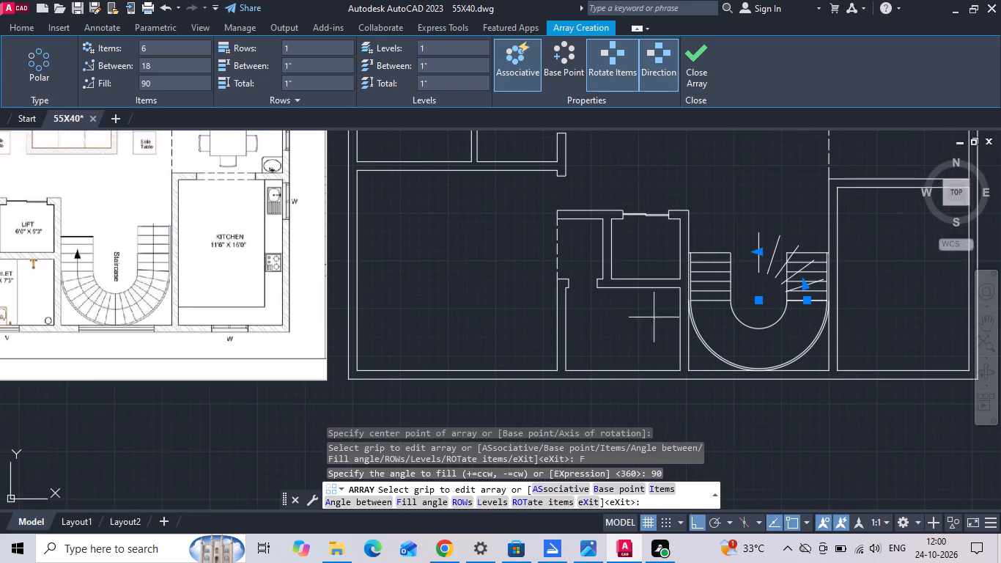
middle_click_drag(159, 297, 542, 301)
scroll(480, 292, "up", 2)
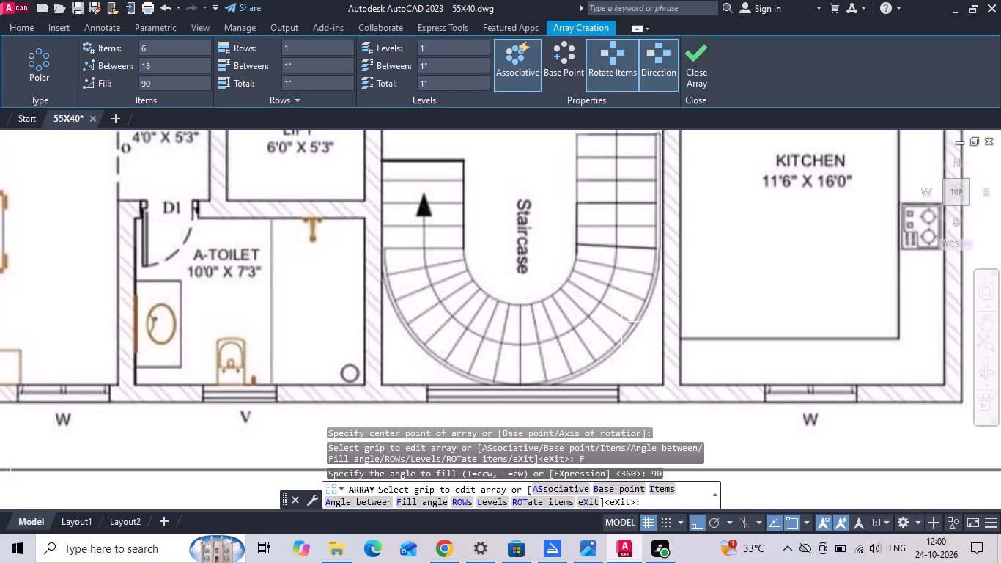
scroll(401, 287, "down", 2)
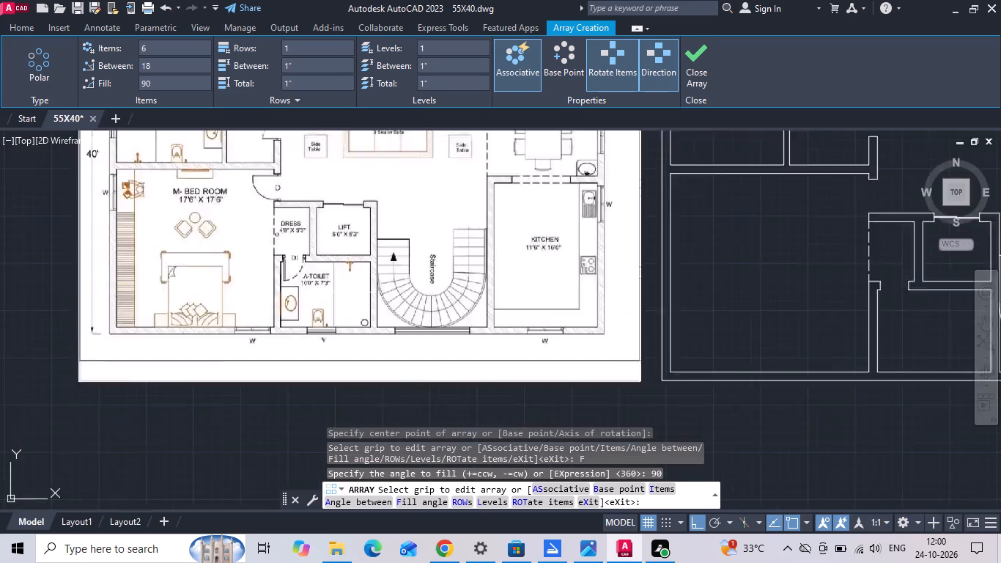
scroll(351, 292, "down", 1)
scroll(822, 292, "up", 2)
middle_click_drag(823, 291, 695, 291)
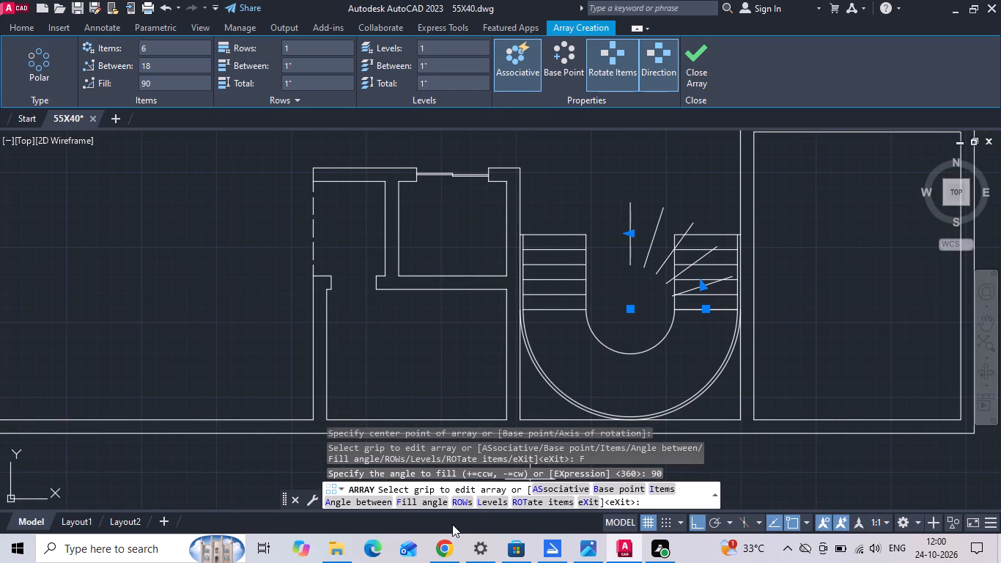
Set the polar array's fill angle to 180 degrees.
left_click(437, 501)
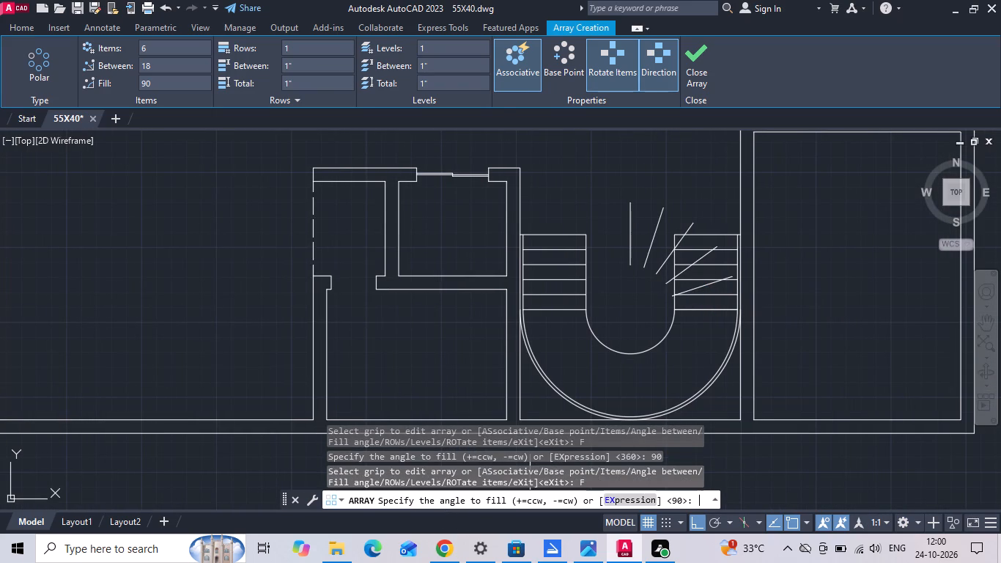
type("180")
key("Return")
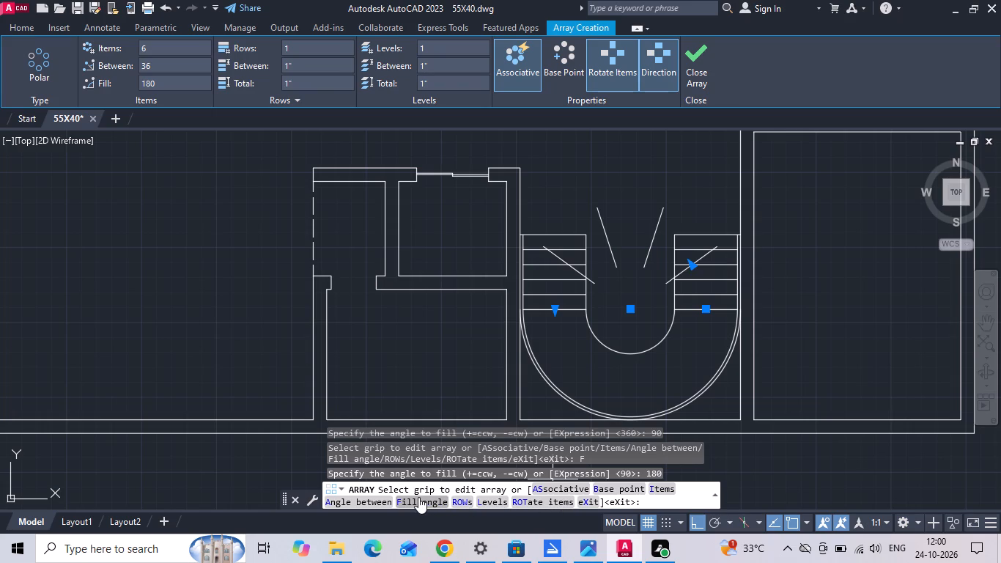
Set the polar array of curved treads to 16 items and finish the array.
left_click(659, 489)
type("16")
key("Return")
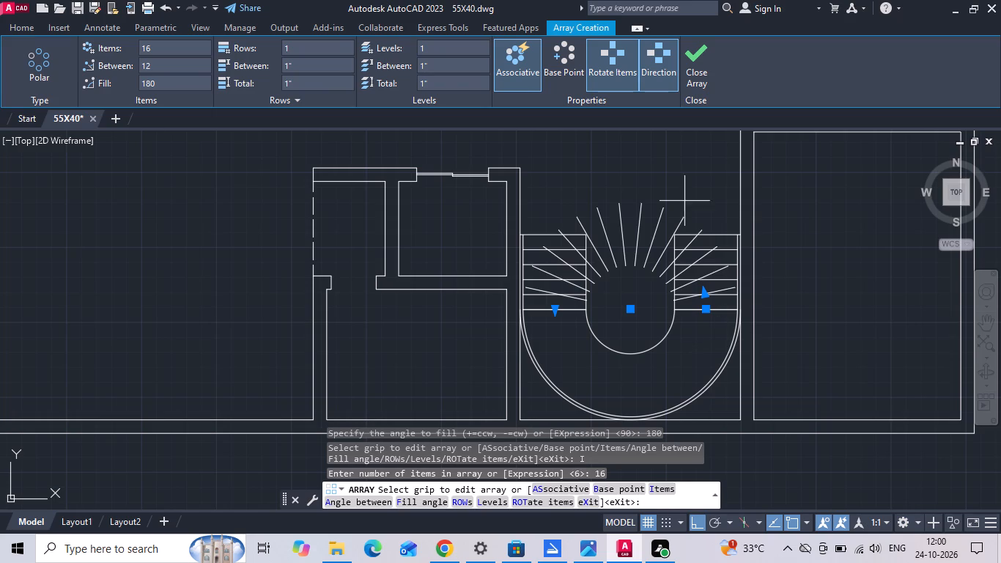
left_click(670, 162)
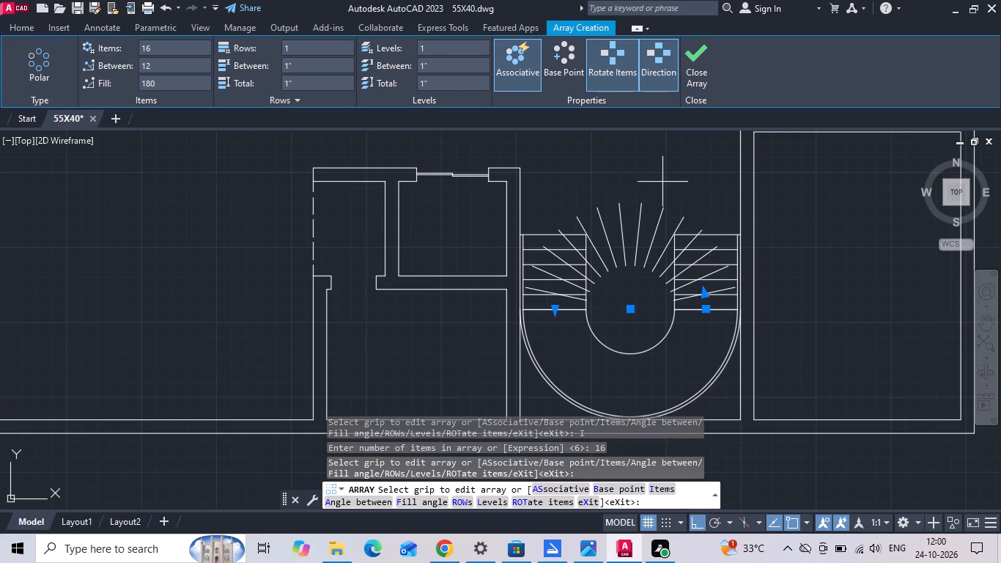
key("Escape")
Mirror the tread array about a horizontal line through the centre of the staircase arcs, erasing the source array.
left_click(640, 222)
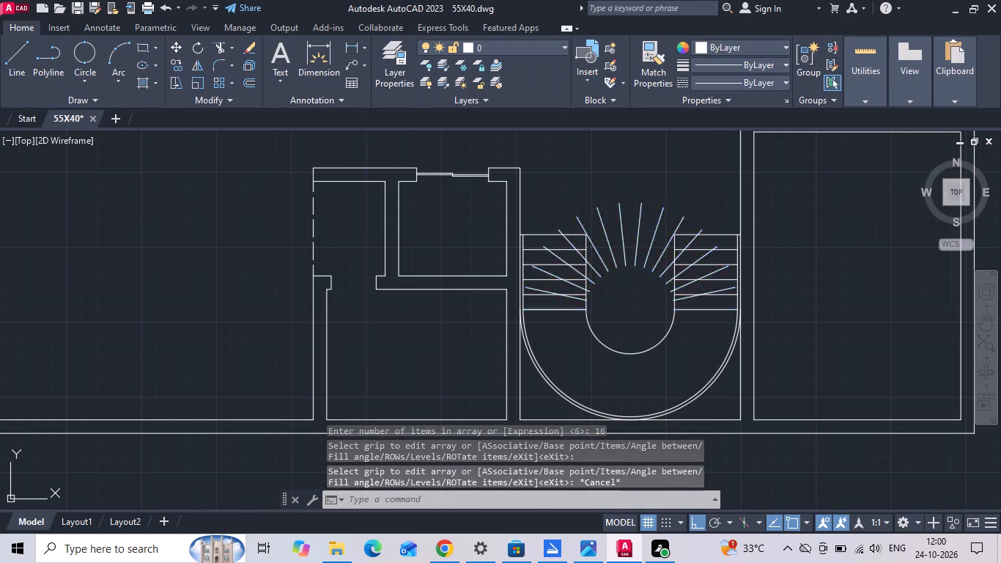
type("MI")
key("space")
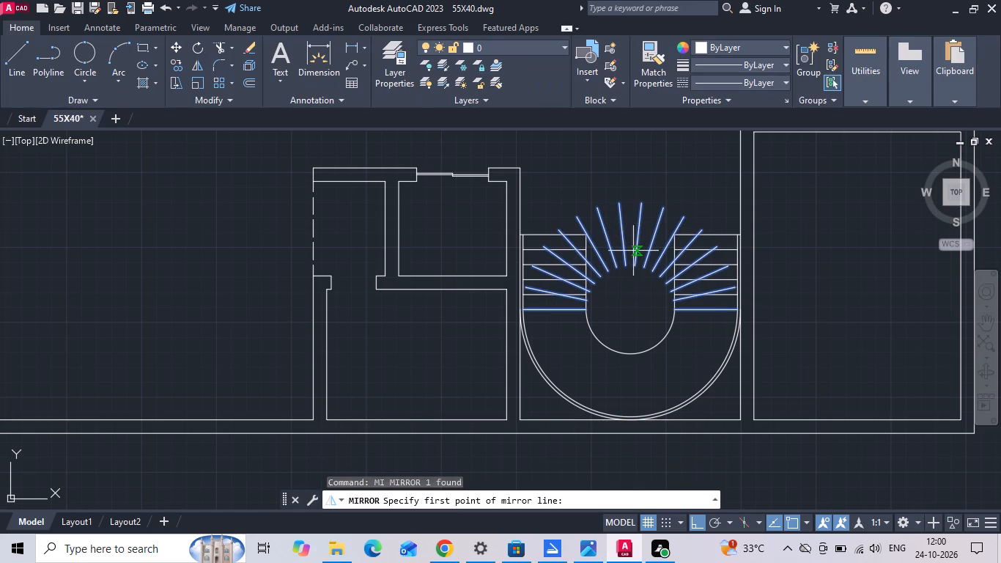
left_click(628, 309)
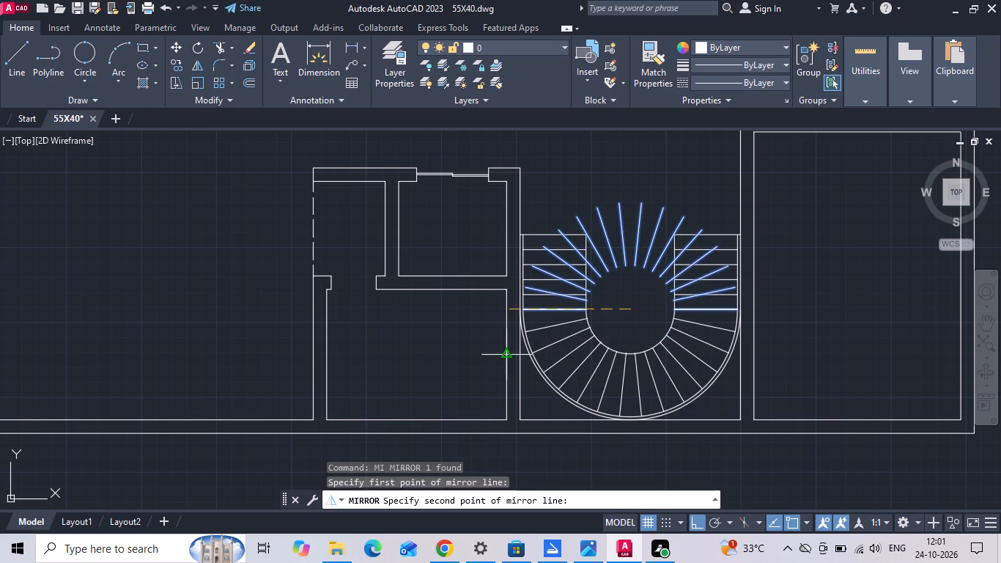
left_click(398, 363)
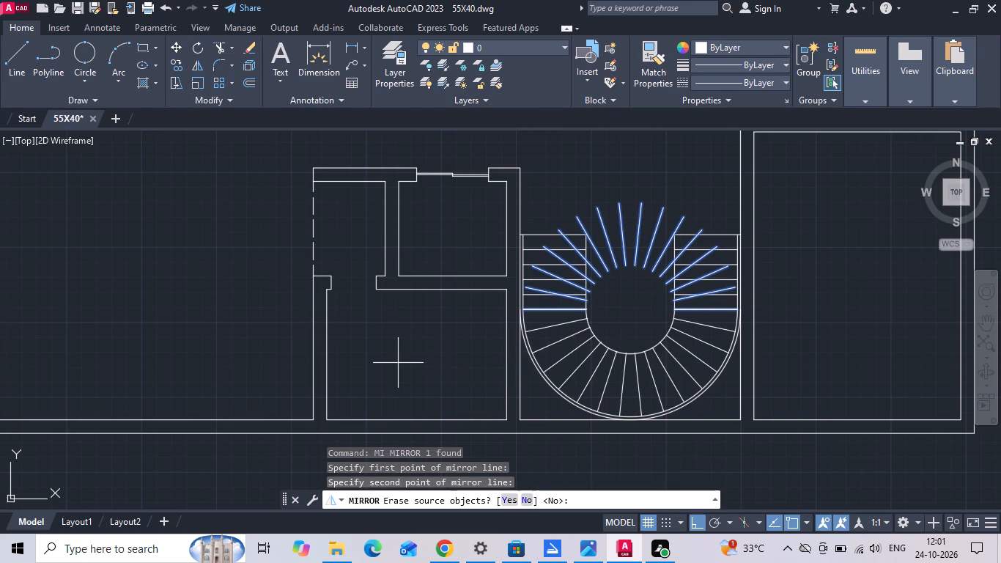
key("y")
key("space")
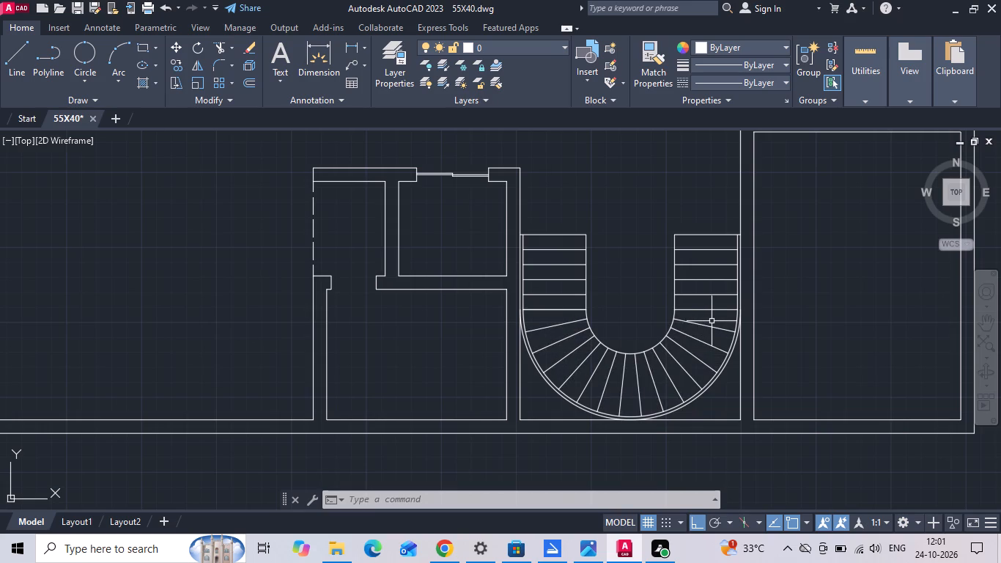
Compare the curved treads with the reference image and change the tread array's item count to 17.
scroll(714, 324, "down", 3)
scroll(460, 309, "up", 3)
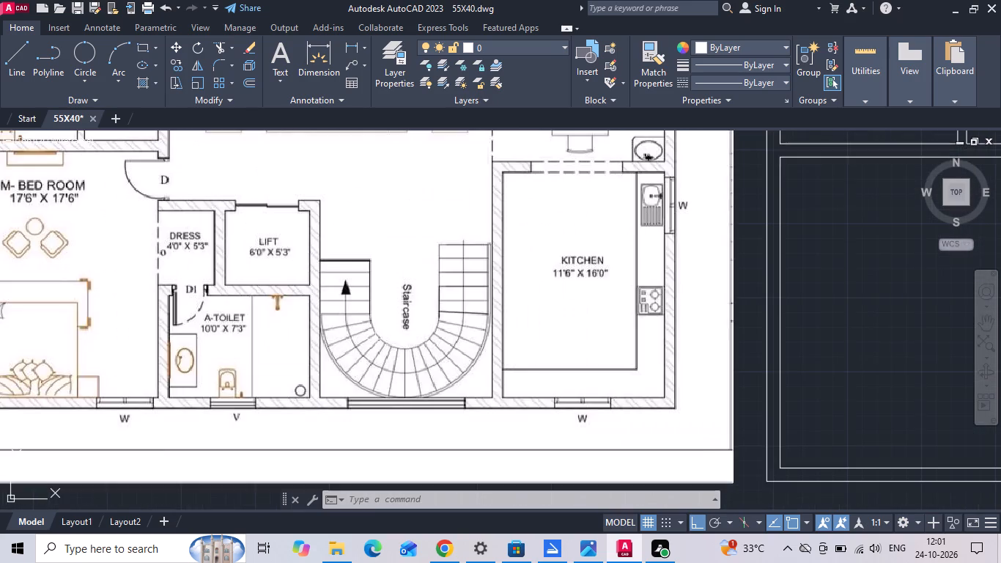
scroll(358, 350, "up", 1)
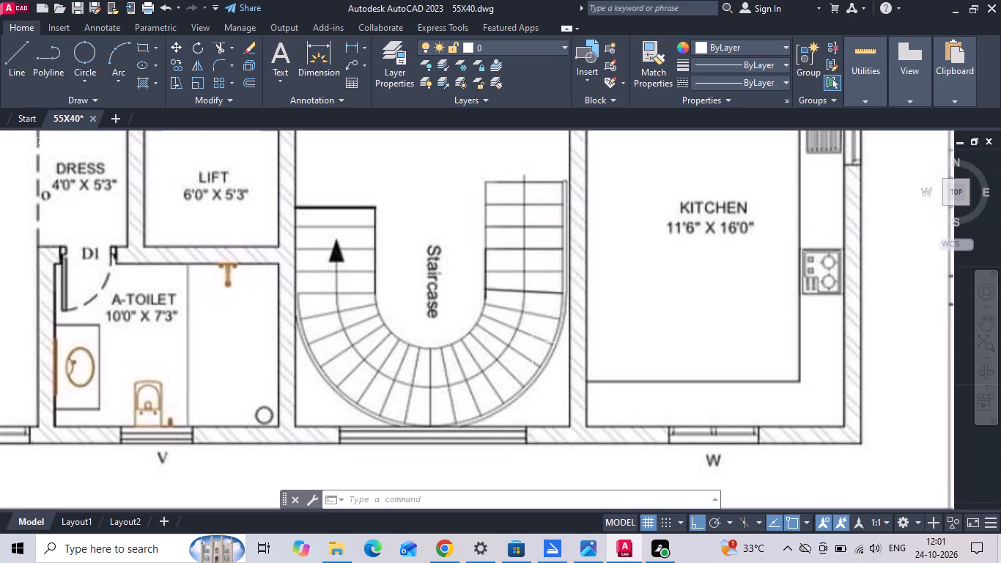
scroll(243, 277, "down", 2)
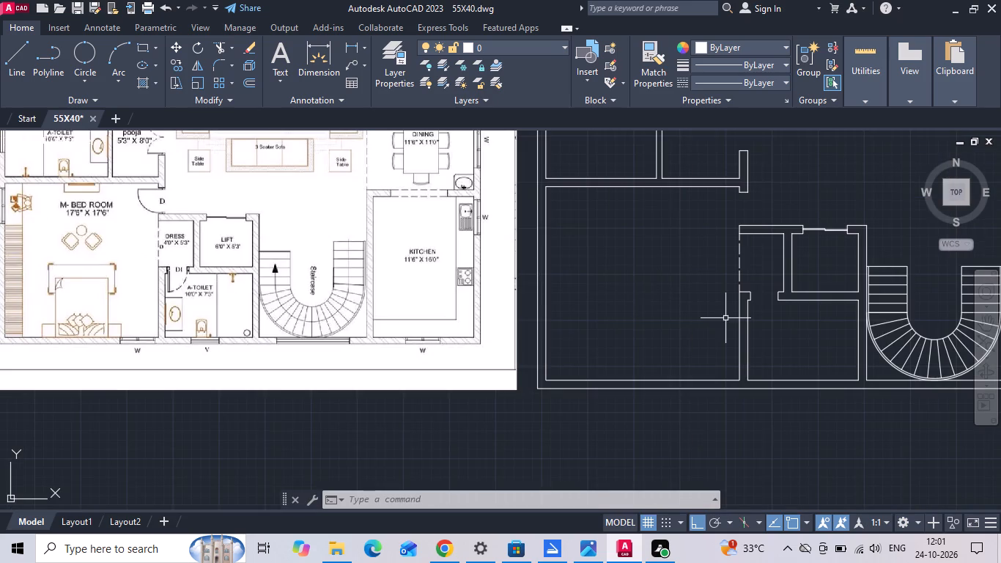
middle_click_drag(735, 320, 256, 299)
scroll(417, 328, "up", 1)
left_click(434, 321)
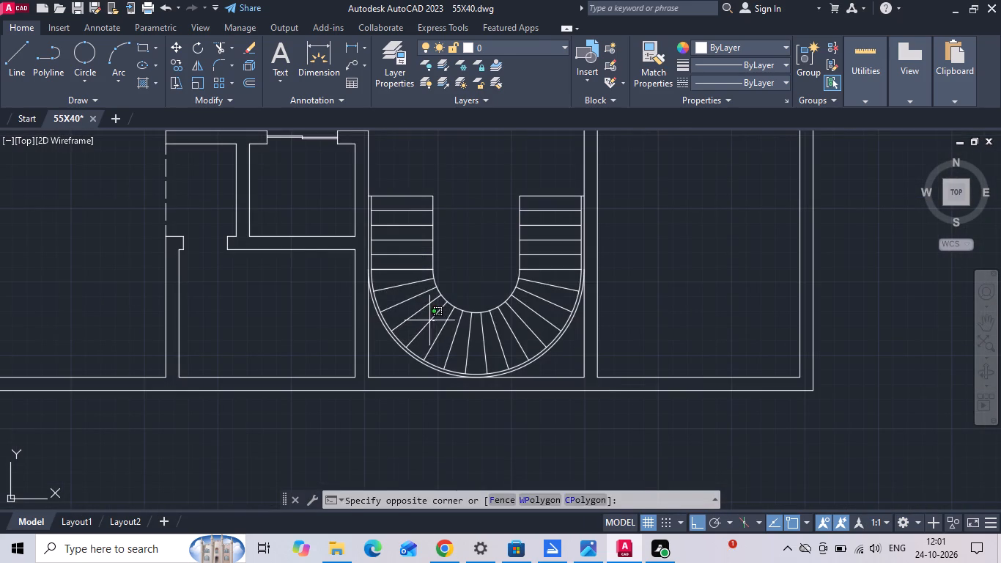
left_click(427, 320)
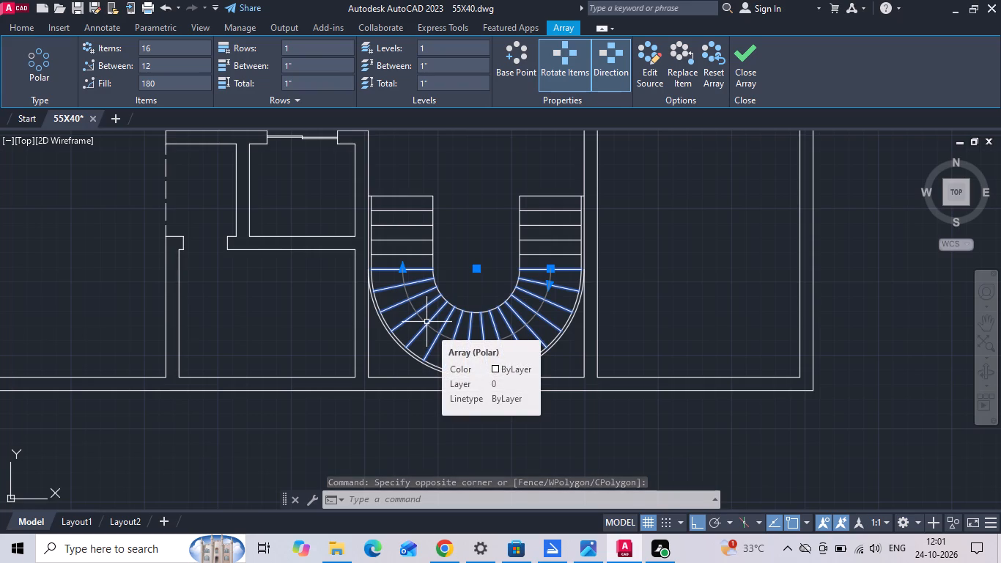
left_click(184, 52)
key("BackSpace")
type("17")
key("Return")
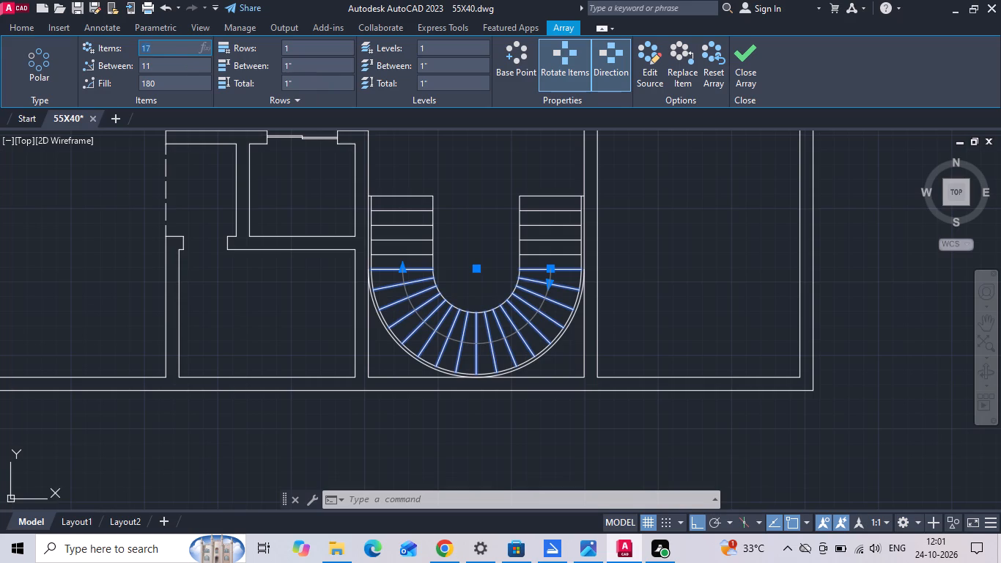
key("Escape")
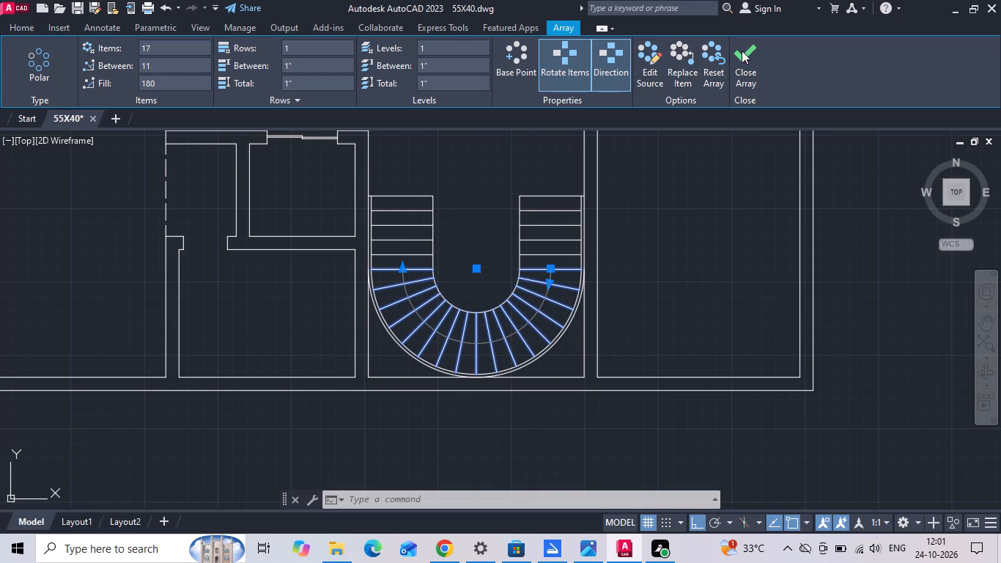
left_click(749, 61)
Draw a vertical centre line through the staircase's east flight from its top tread line to its lowest tread line.
scroll(765, 284, "down", 1)
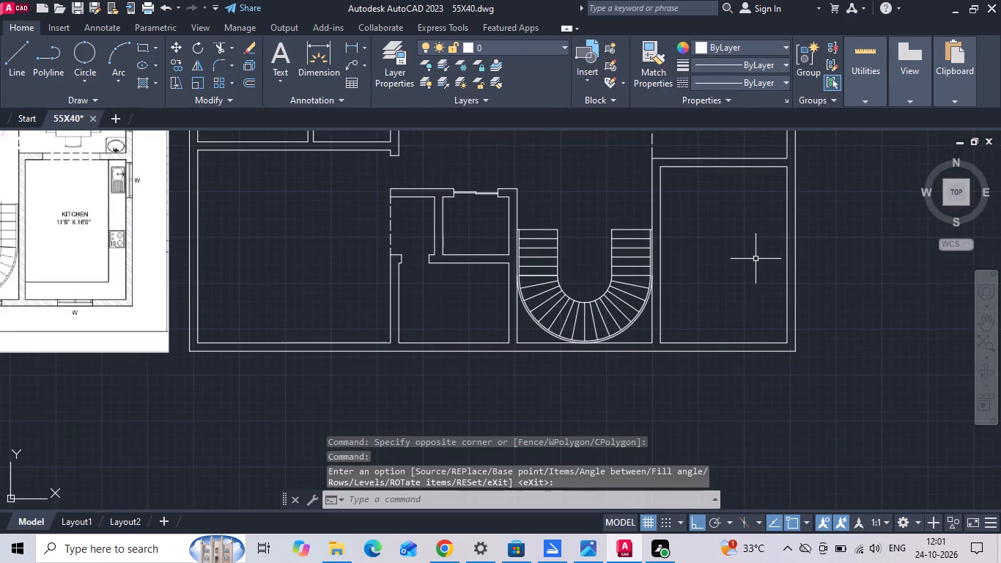
scroll(699, 333, "down", 2)
scroll(462, 332, "up", 1)
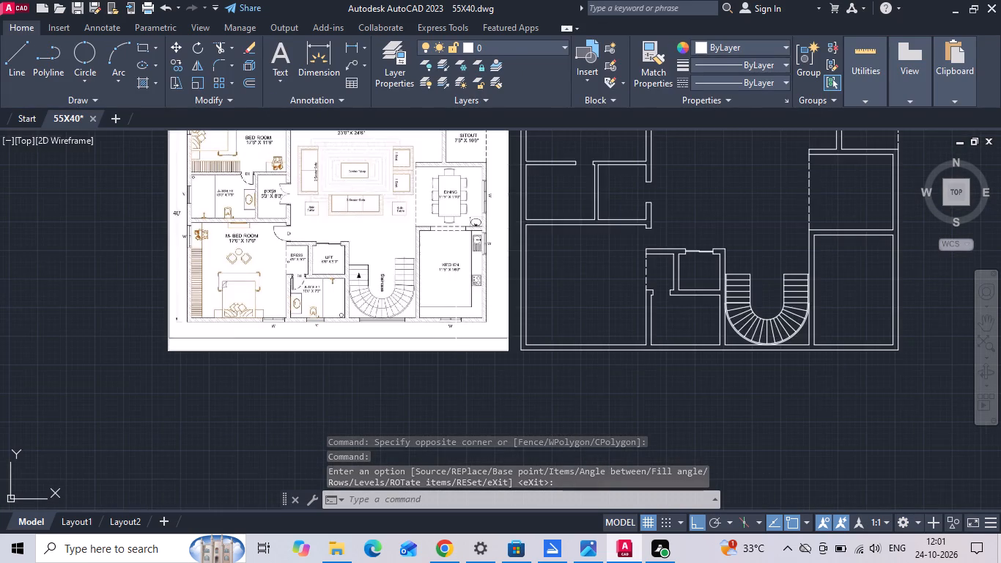
scroll(456, 314, "up", 1)
scroll(358, 274, "up", 1)
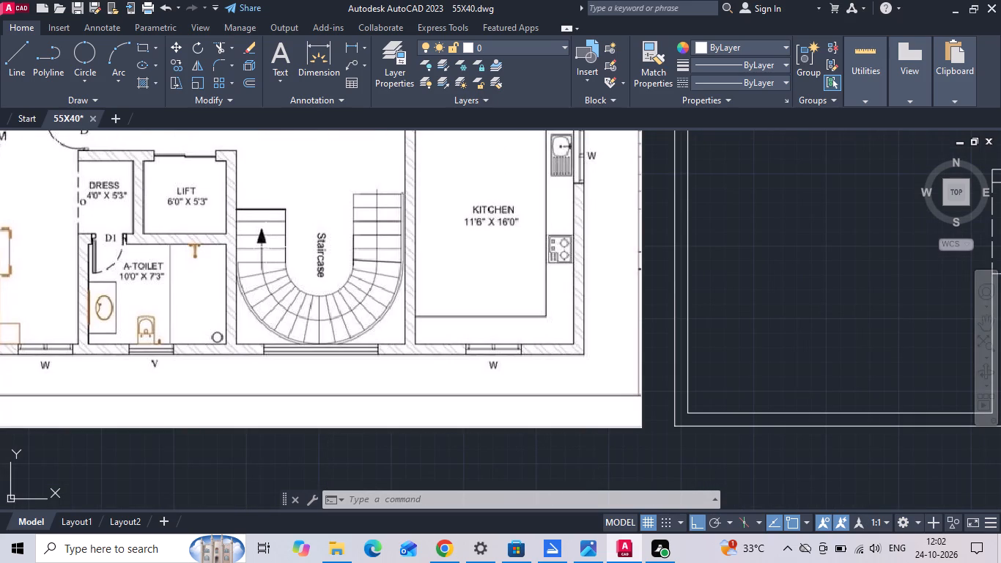
scroll(210, 249, "down", 2)
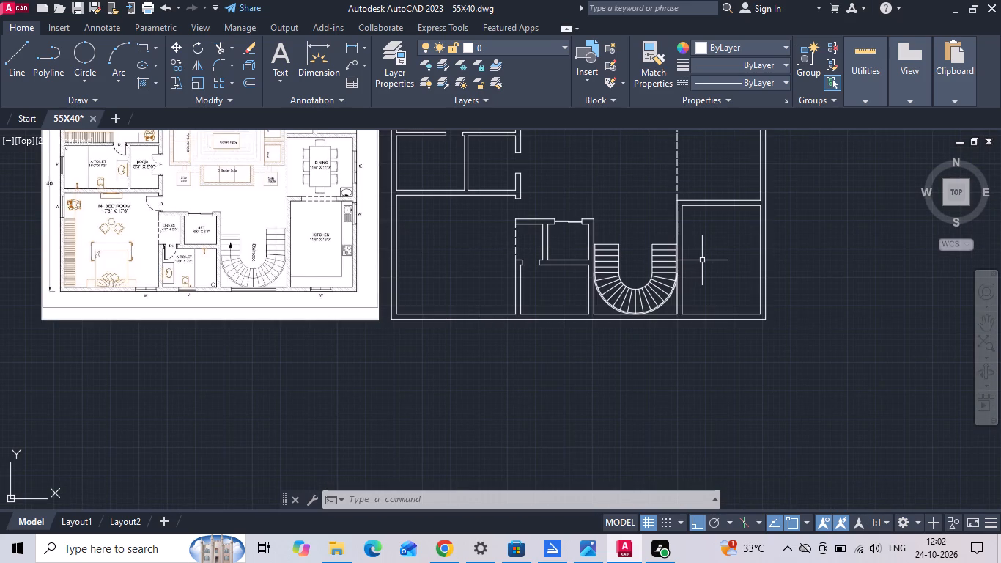
key("l")
key("space")
scroll(671, 273, "up", 2)
left_click(651, 199)
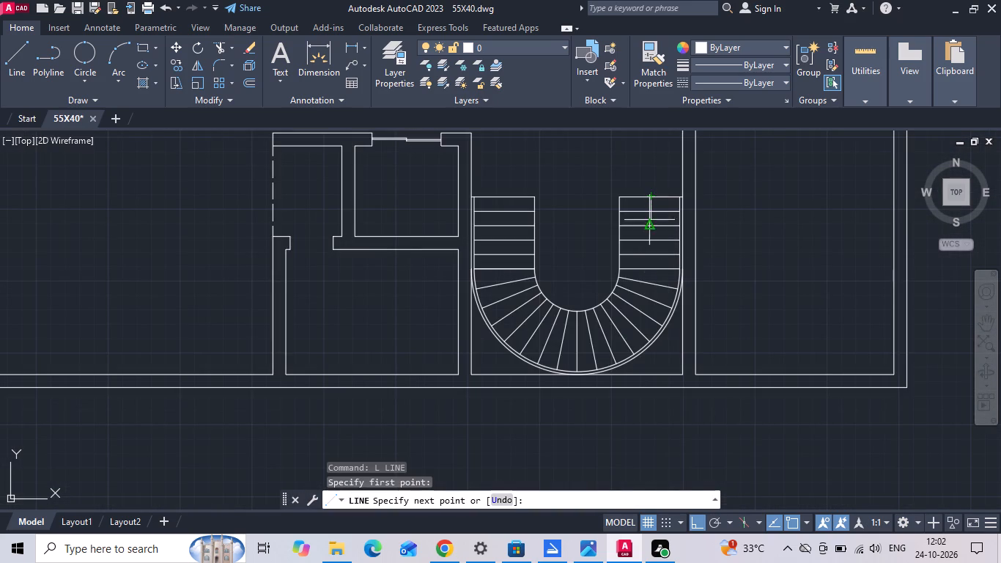
scroll(644, 304, "up", 2)
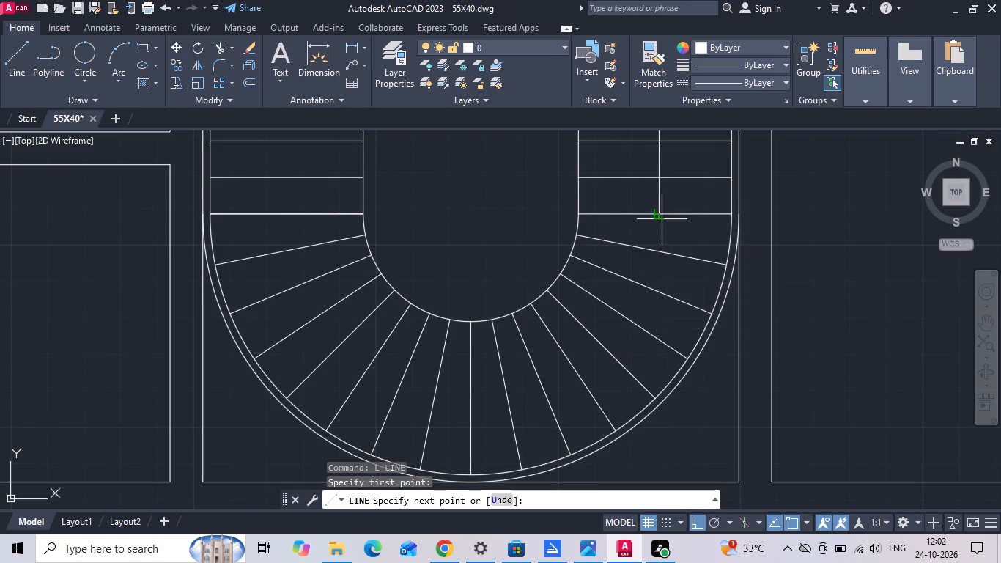
left_click(662, 218)
key("Escape")
Draw a vertical centre line through the staircase's west flight from the second tread line from the top to the lowest one.
type("L")
key("space")
scroll(636, 321, "down", 3)
middle_click_drag(552, 316, 725, 292)
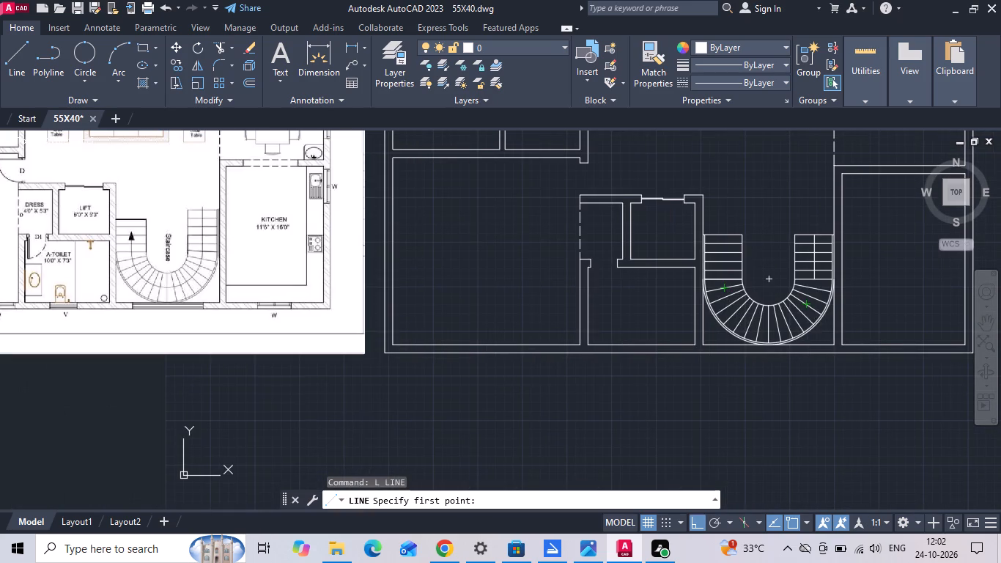
middle_click_drag(542, 301, 654, 307)
middle_click_drag(786, 286, 410, 285)
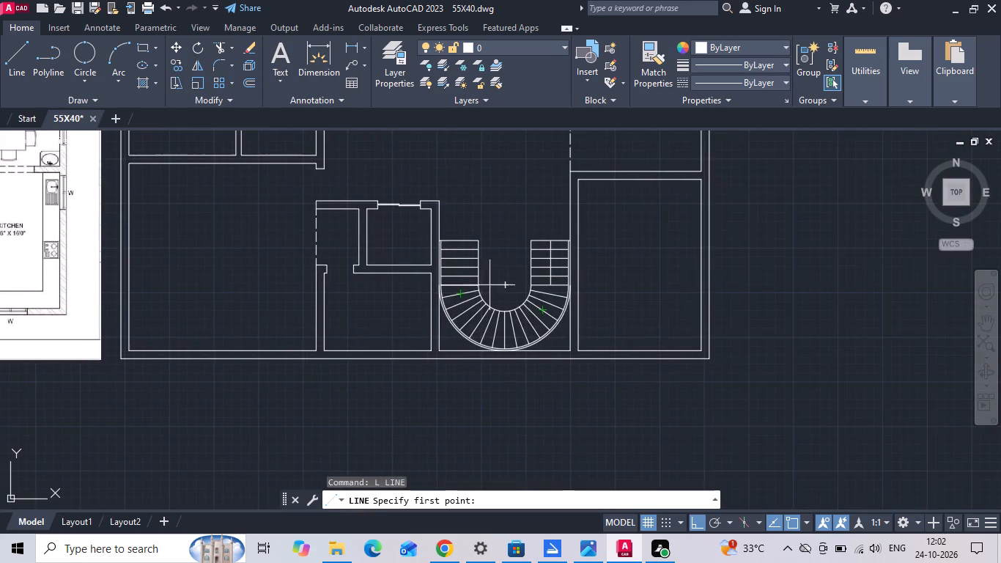
scroll(497, 276, "up", 2)
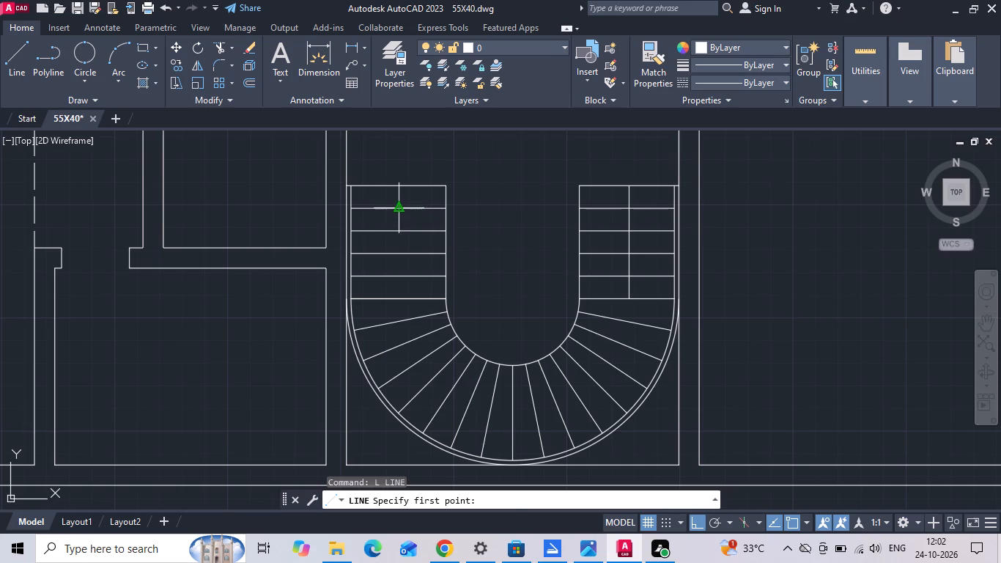
left_click_drag(396, 207, 397, 215)
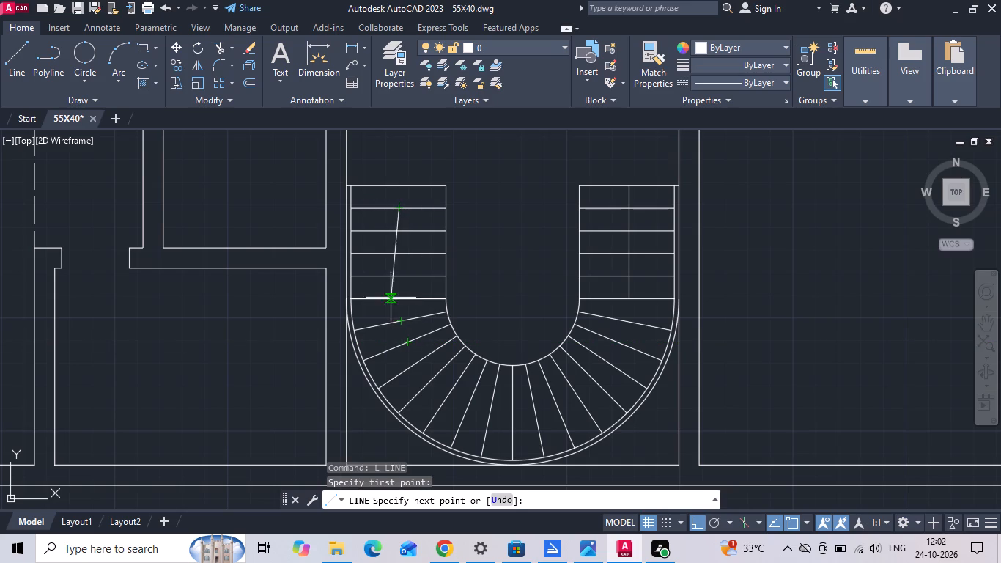
left_click(398, 302)
key("Escape")
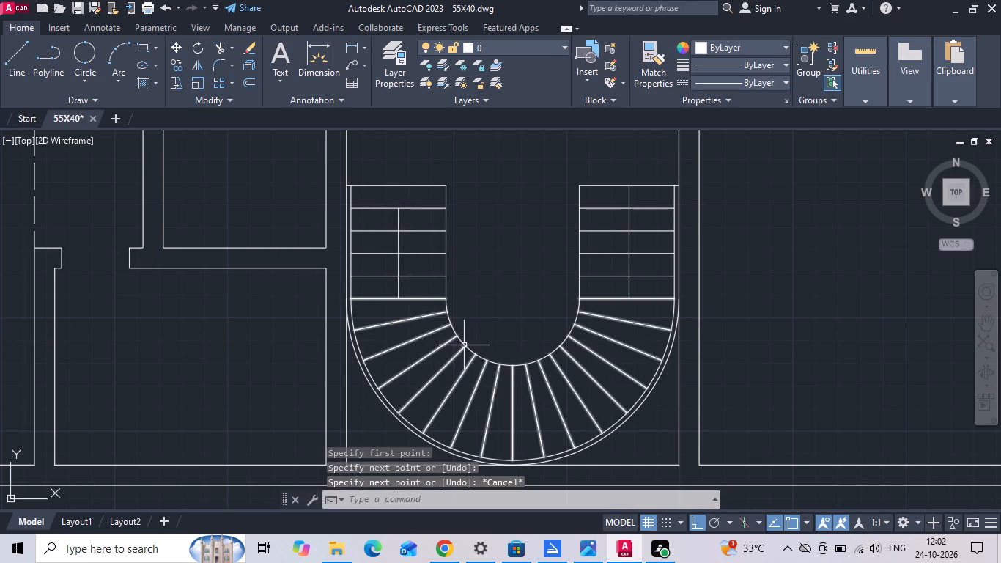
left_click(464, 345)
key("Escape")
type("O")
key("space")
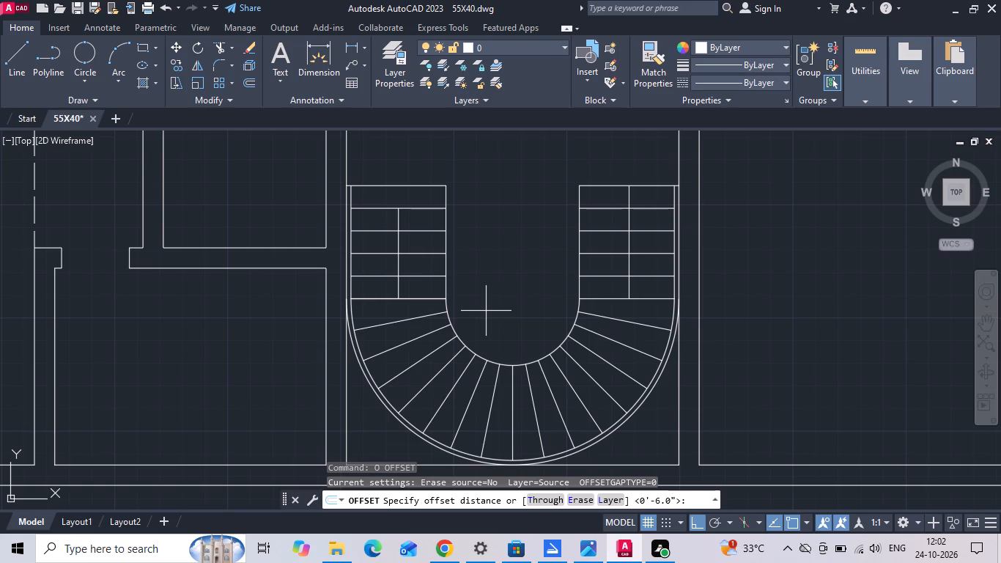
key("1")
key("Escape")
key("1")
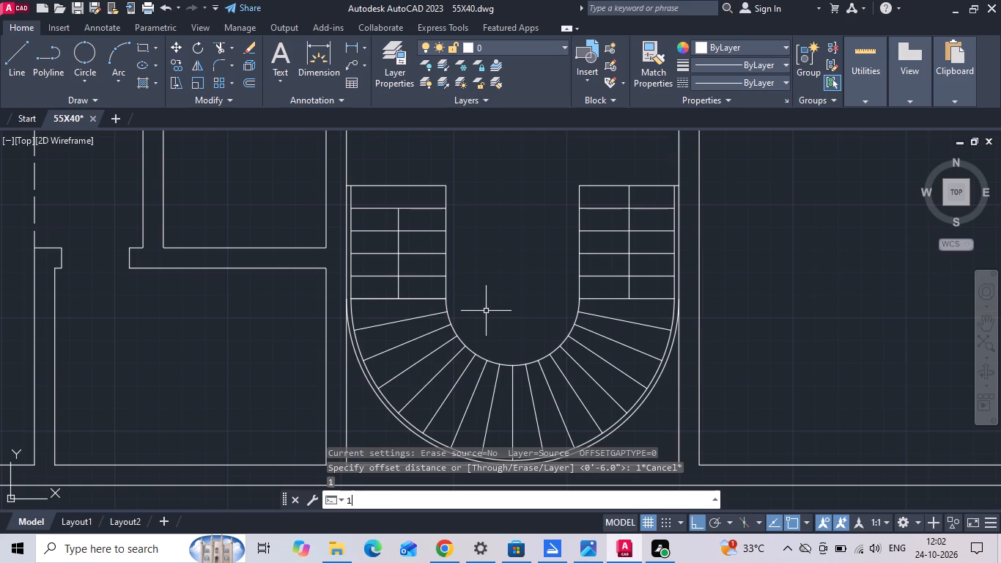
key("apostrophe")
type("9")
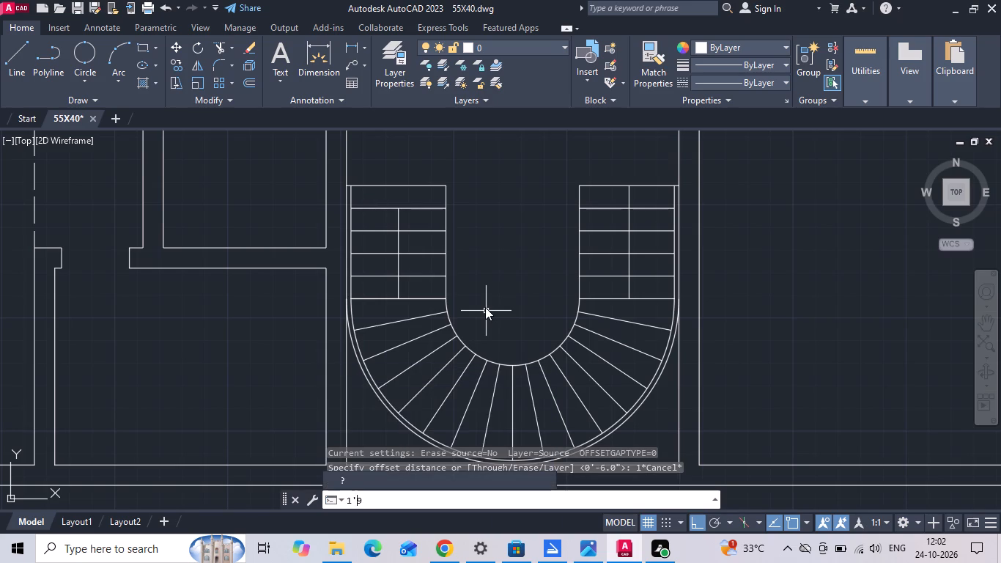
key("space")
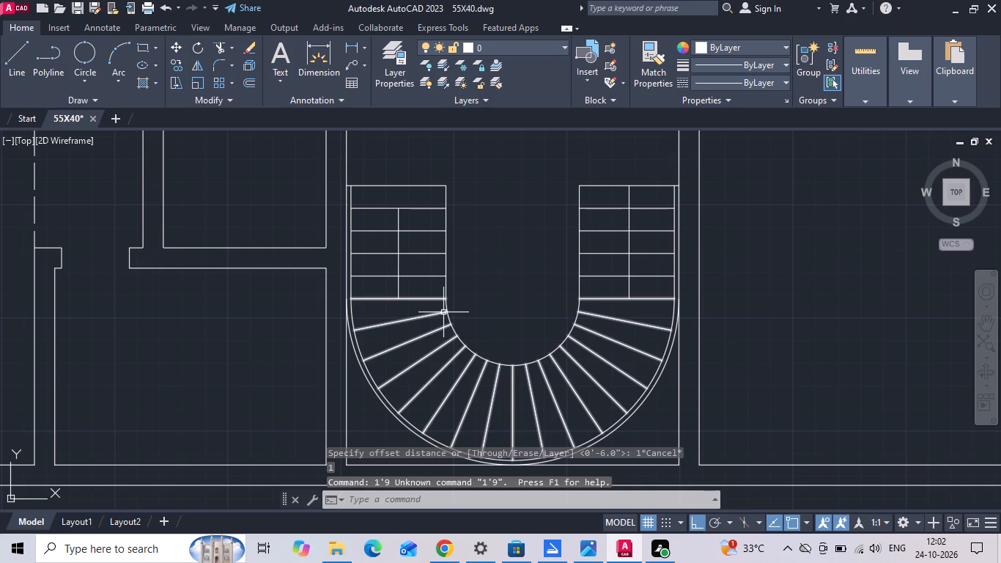
Offset the inner line of the staircase's outer double arc inward by 1'9" to run a centre arc through the curved treads.
type("O")
key("space")
type("1'9")
key("space")
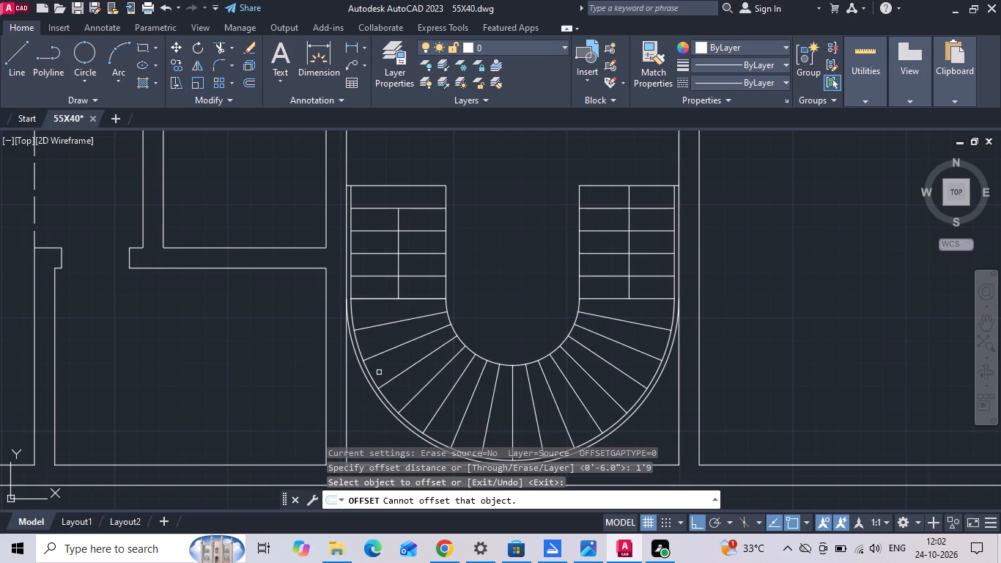
left_click(368, 370)
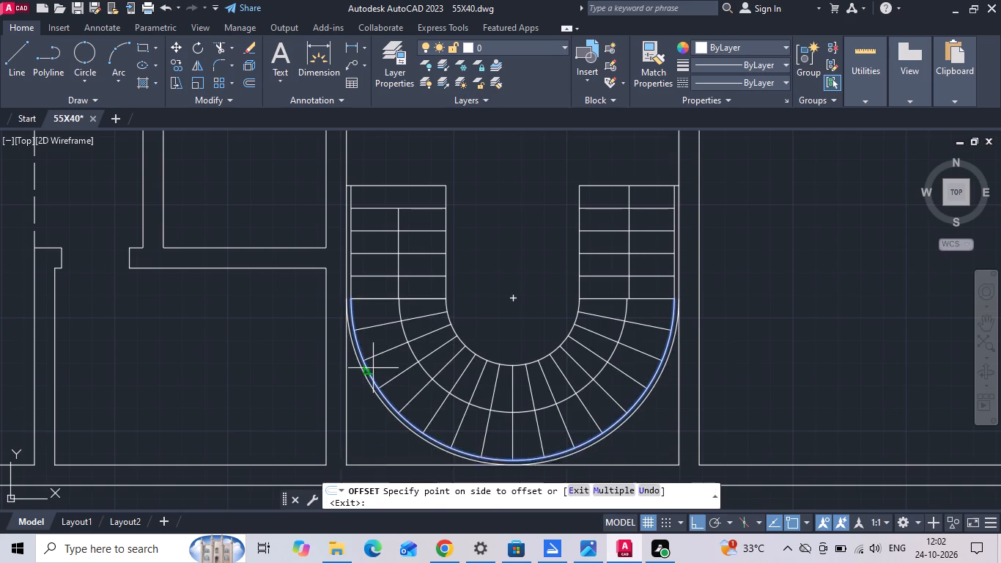
left_click(477, 281)
key("Escape")
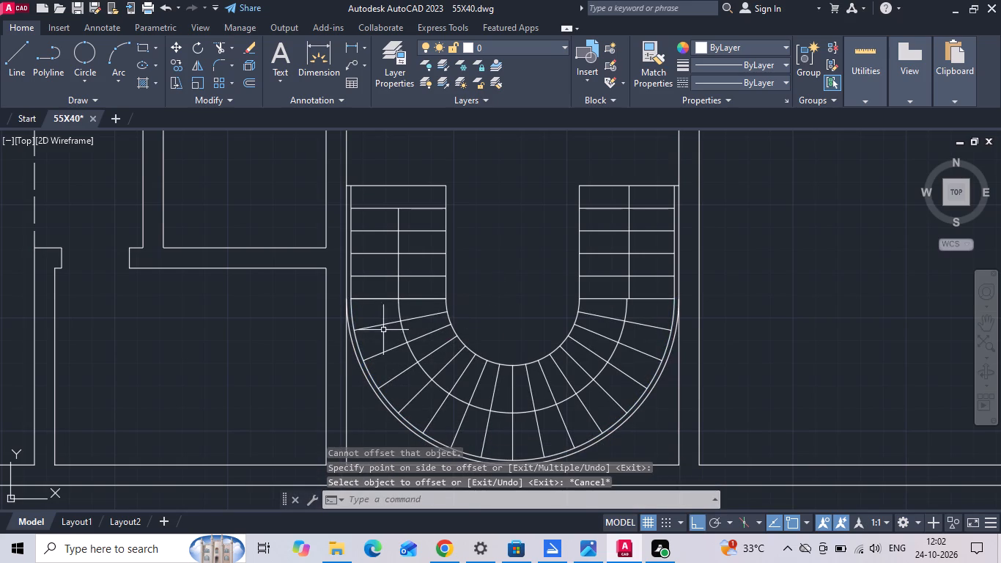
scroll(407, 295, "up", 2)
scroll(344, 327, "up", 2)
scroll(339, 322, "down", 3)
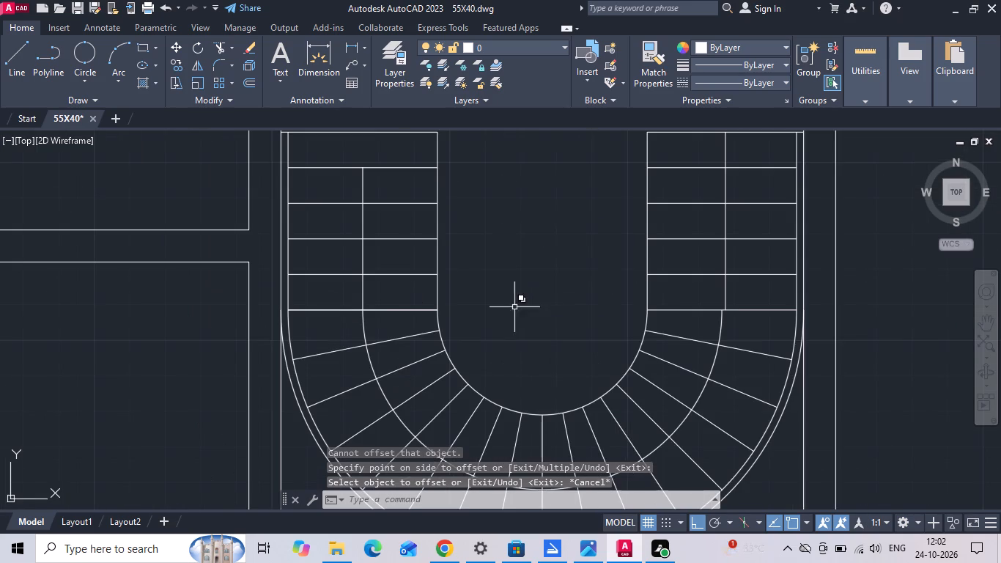
Move the east flight's centre line so its lower end meets the east end of the centre arc.
middle_click_drag(745, 292, 638, 304)
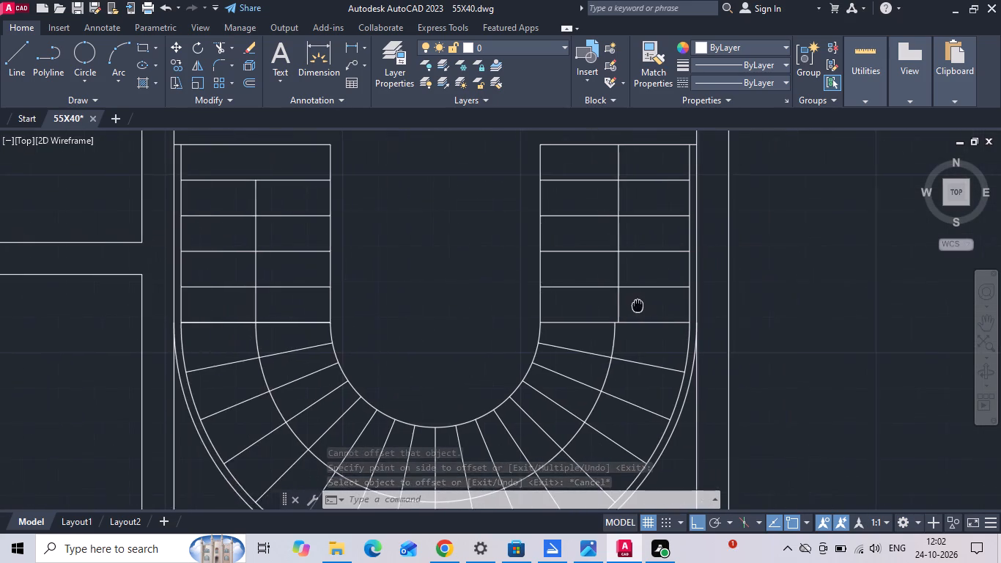
scroll(632, 303, "up", 1)
left_click(619, 305)
left_click(561, 295)
right_click(561, 295)
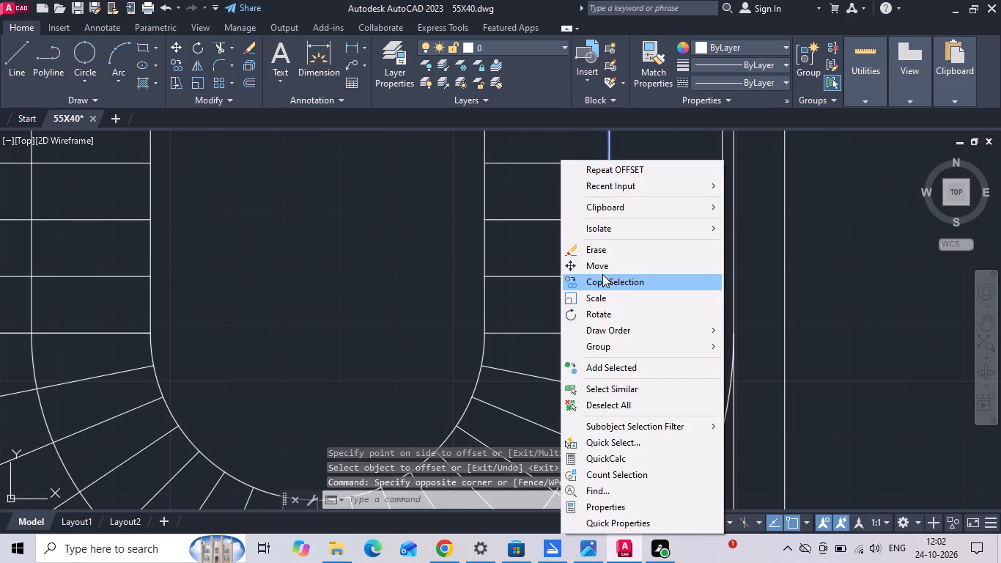
left_click(602, 265)
scroll(618, 312, "up", 2)
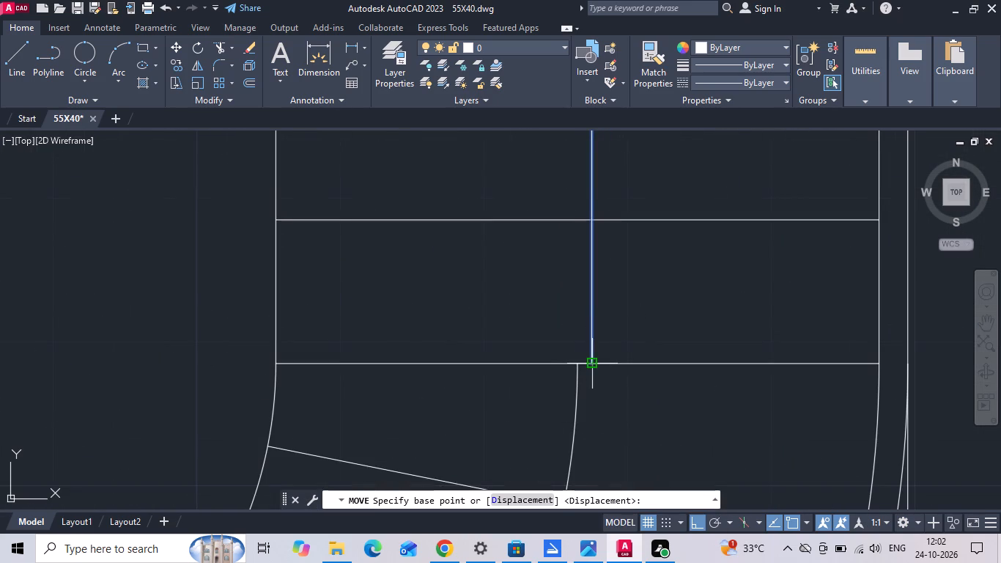
left_click(592, 362)
left_click(580, 364)
scroll(599, 315, "down", 4)
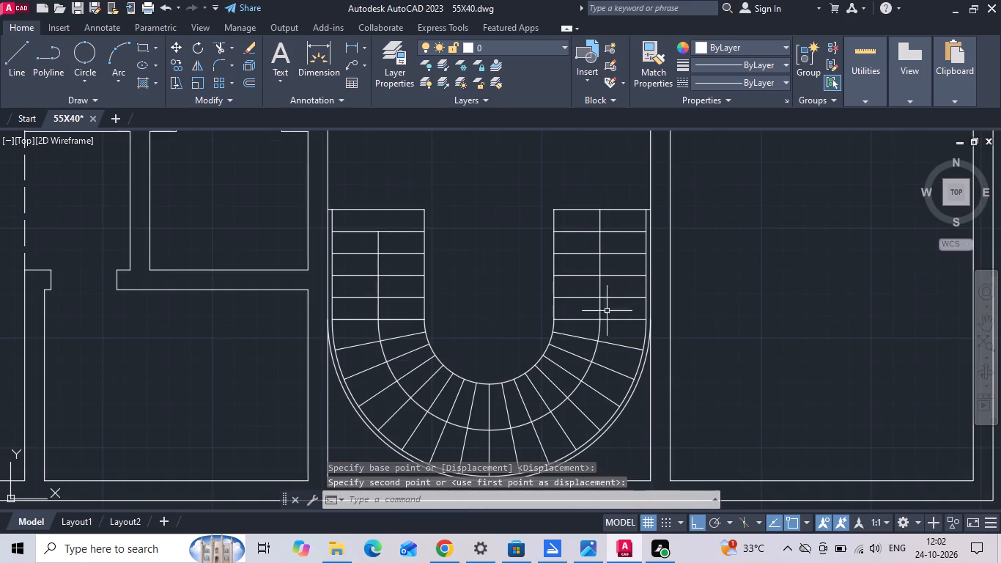
Join the east centre line, the centre arc and the west centre line into one polyline.
type("J")
key("space")
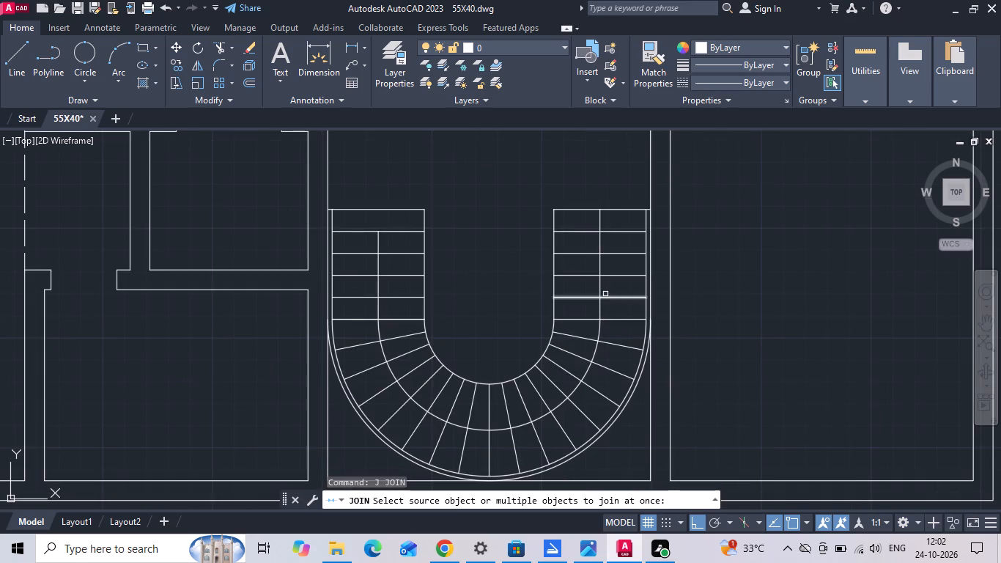
left_click(602, 288)
left_click(599, 331)
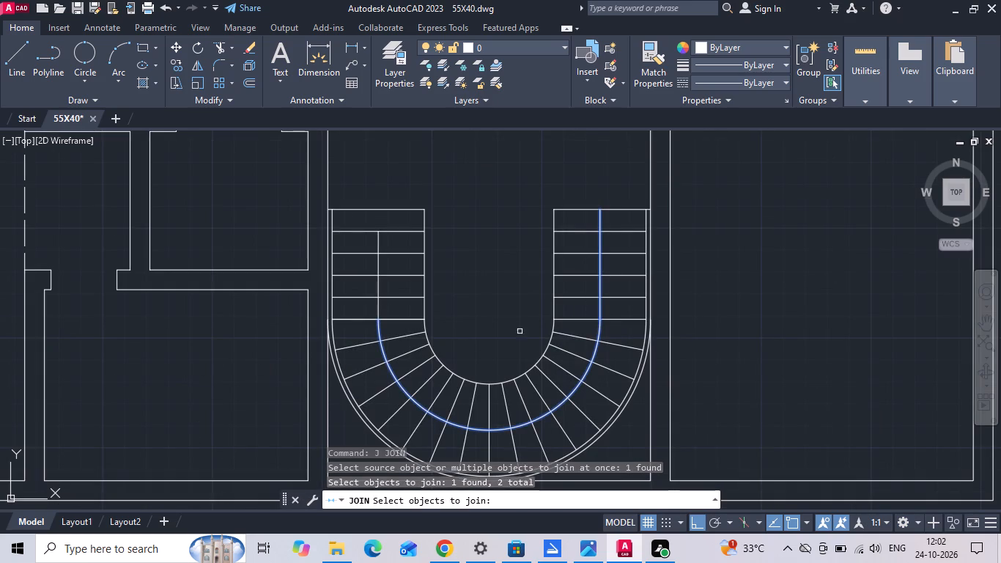
left_click(379, 309)
key("space")
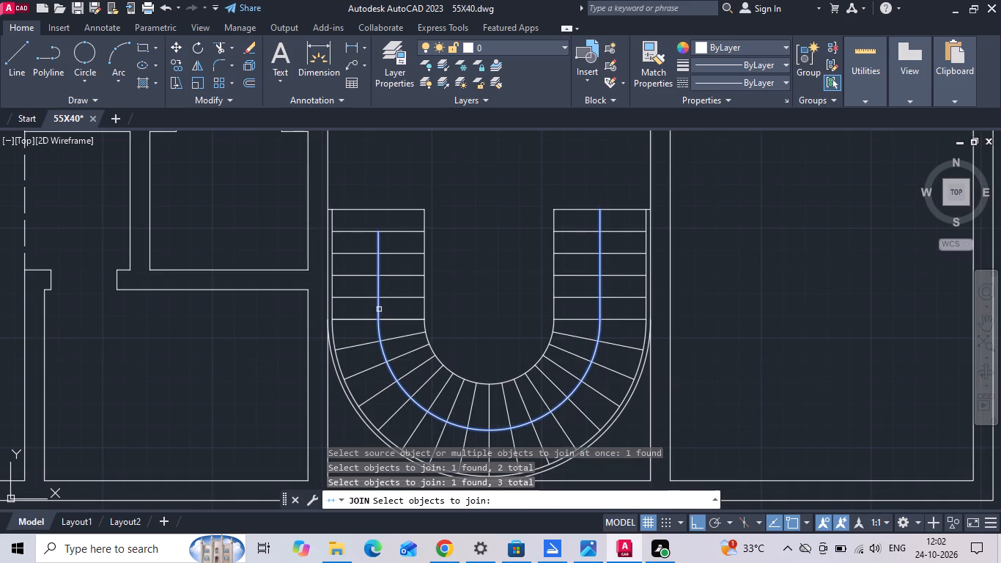
Stretch the walking line's east end upward beyond the top tread line of the east flight.
left_click(379, 309)
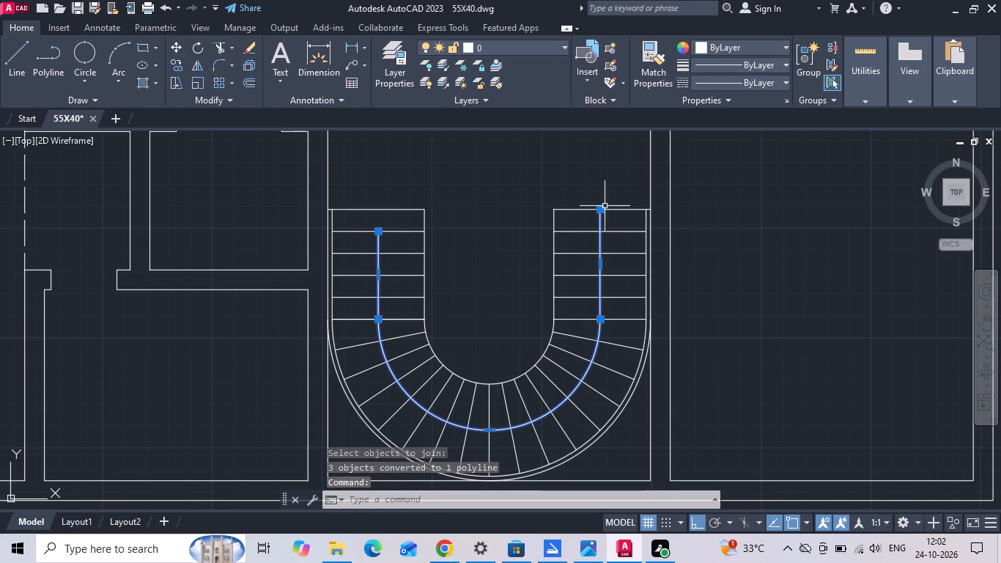
left_click(601, 207)
left_click(600, 184)
key("Escape")
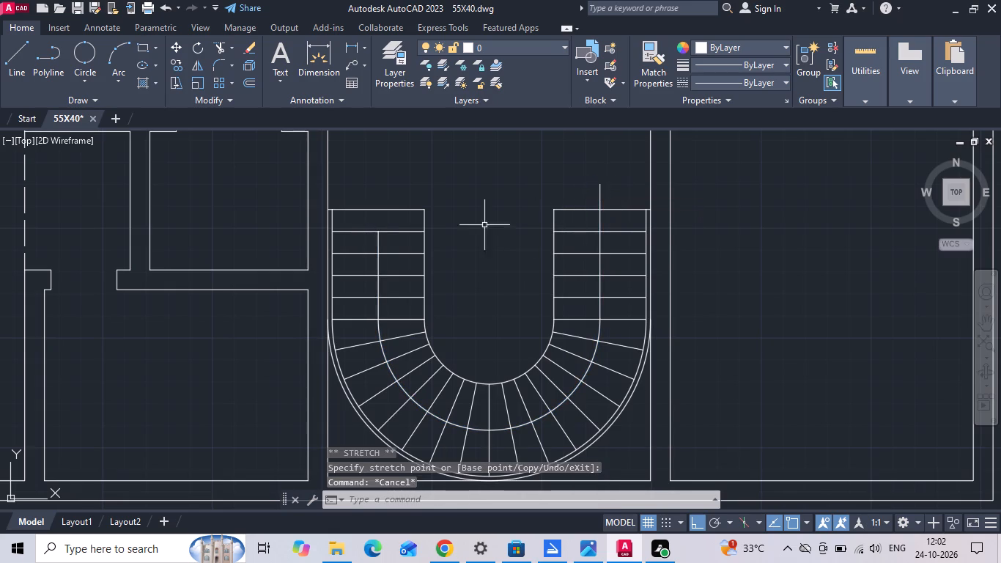
Draw a 3-sided polygon inscribed in a circle of about 3" radius, centred on the walking line's west end and pointing upward.
scroll(350, 233, "up", 1)
type("POL")
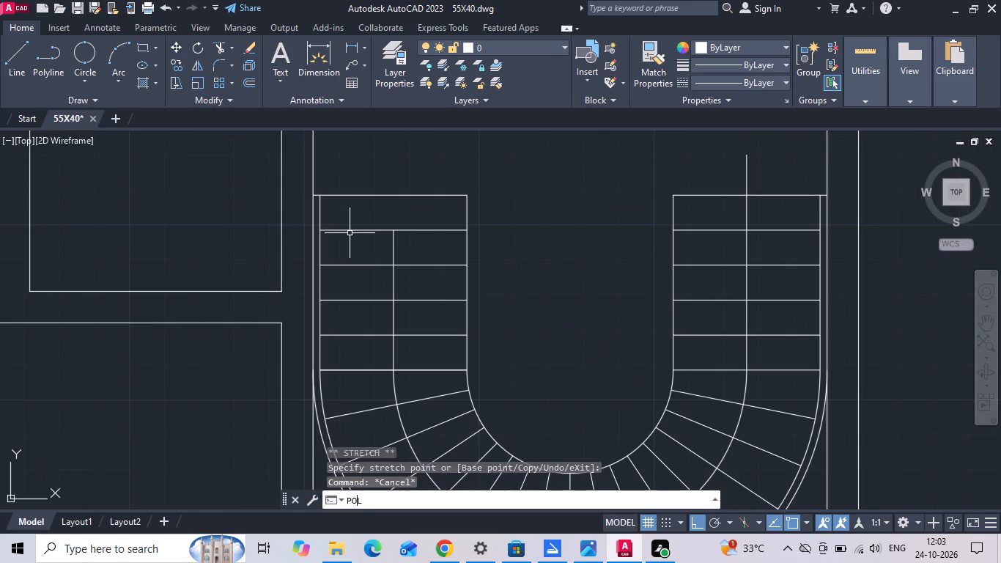
key("space")
type("3")
key("space")
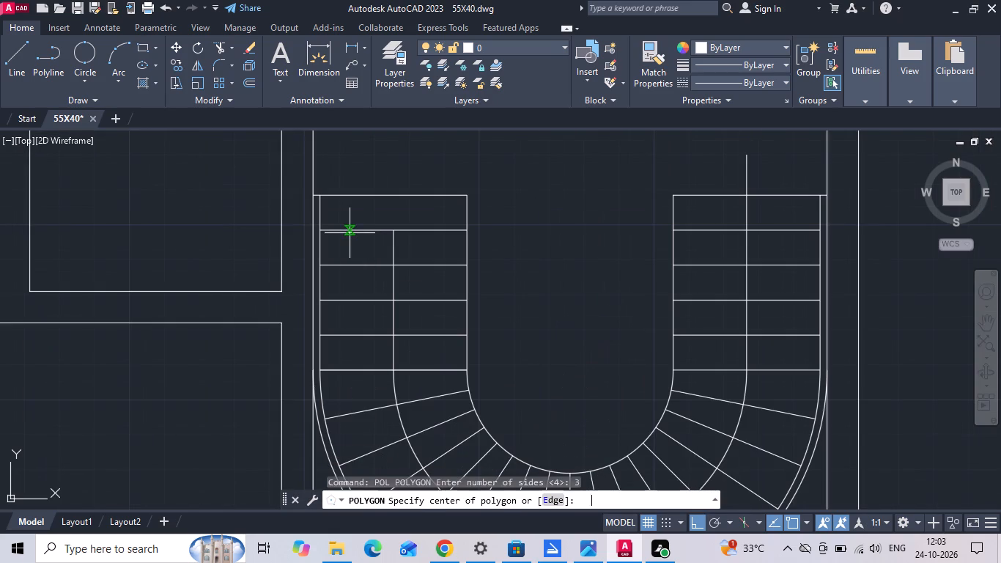
scroll(409, 260, "up", 2)
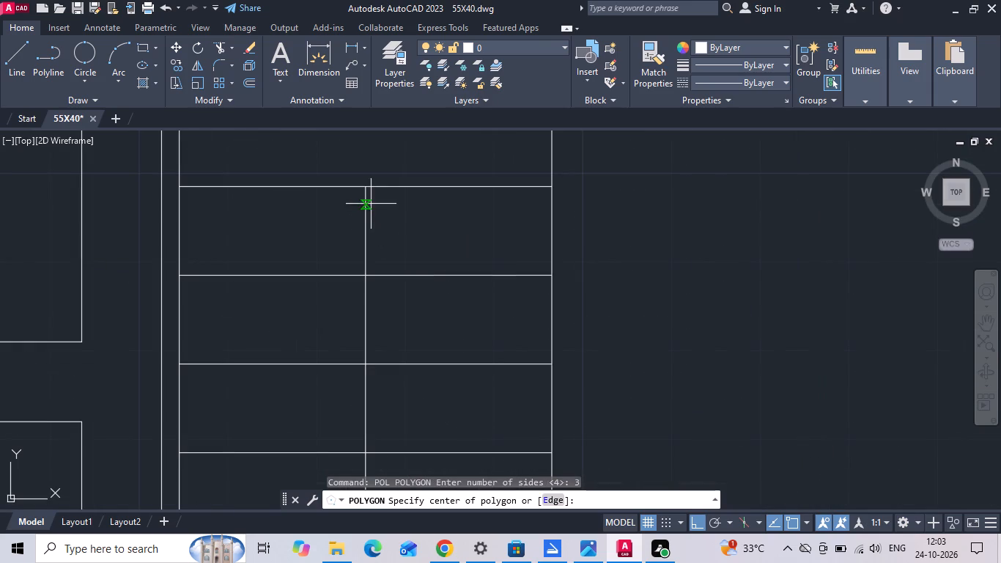
left_click(363, 187)
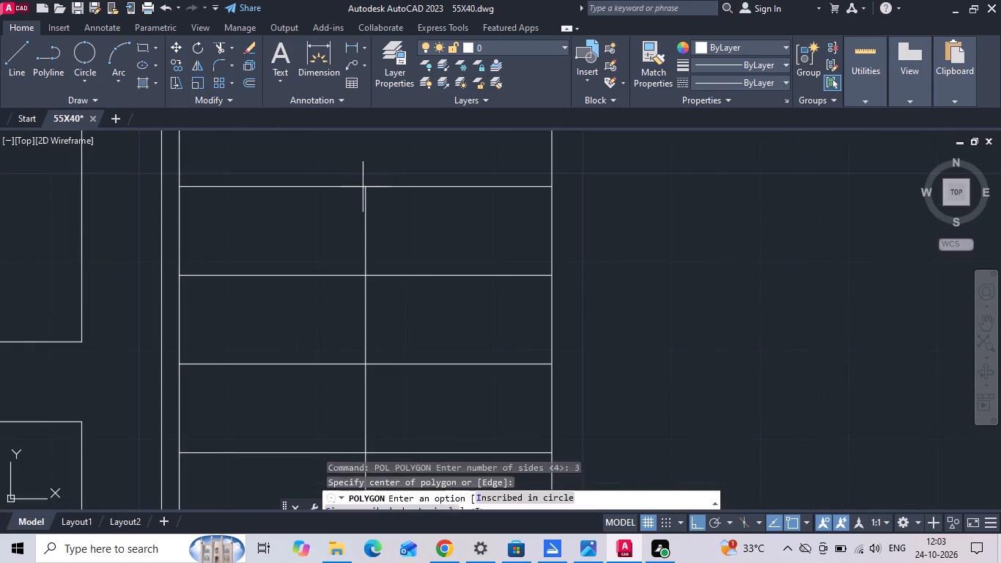
key("space")
scroll(361, 174, "up", 2)
middle_click_drag(361, 158, 378, 232)
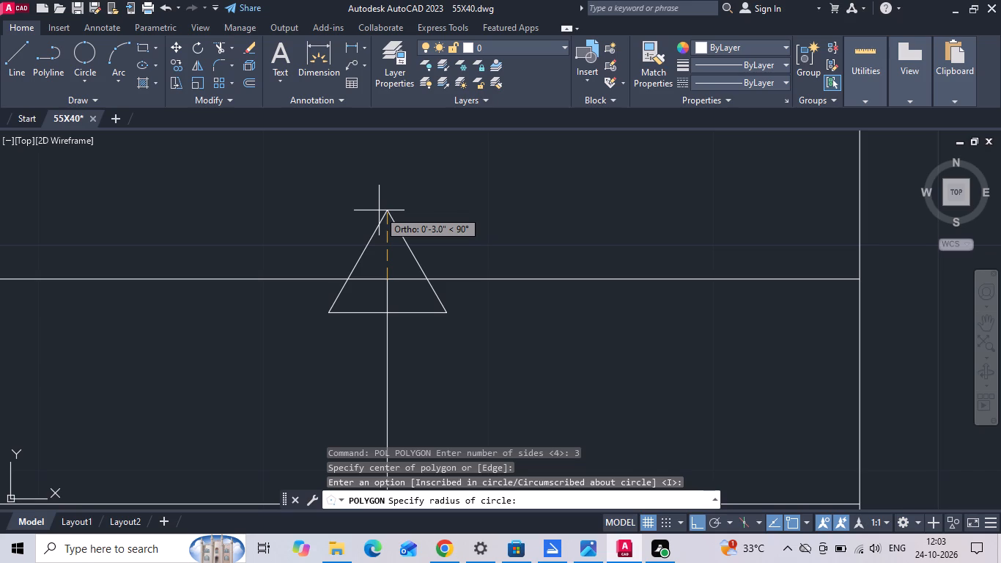
left_click(379, 210)
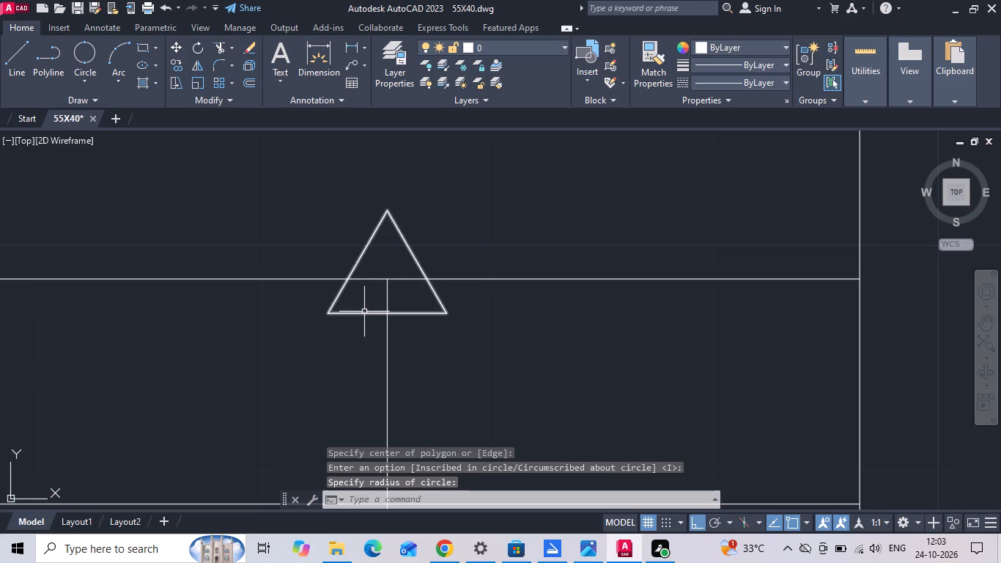
Slim the triangle into an arrowhead by moving both base corners inward 1" and raising its tip about 1".
left_click(363, 313)
scroll(327, 329, "up", 2)
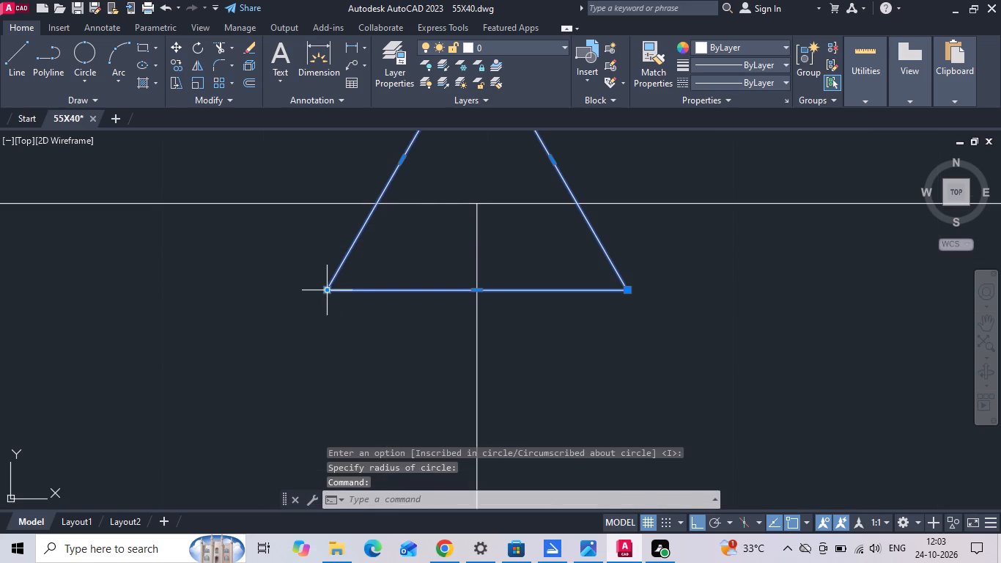
left_click_drag(325, 290, 337, 290)
type("1")
key("space")
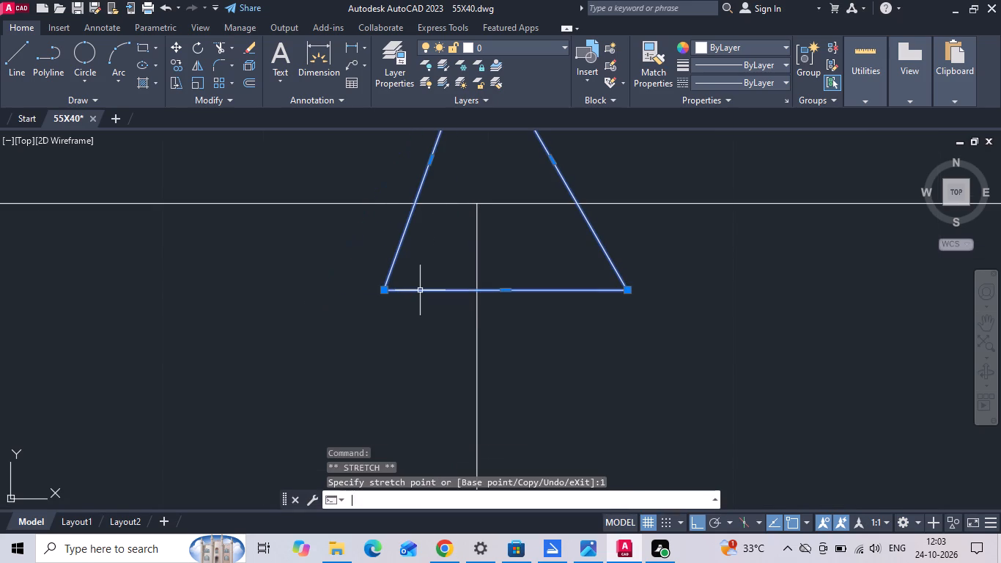
left_click(628, 290)
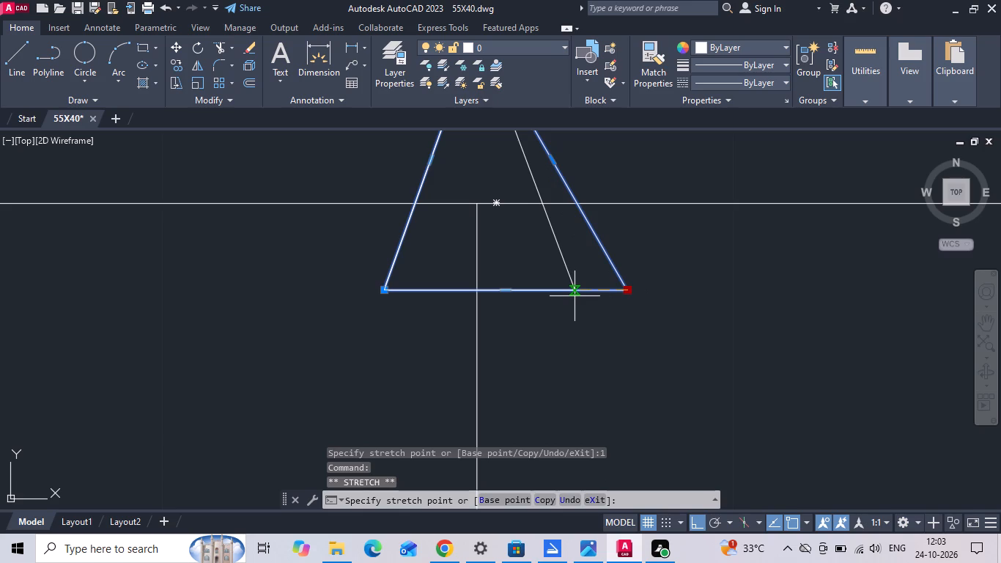
type("1")
key("space")
scroll(539, 354, "down", 2)
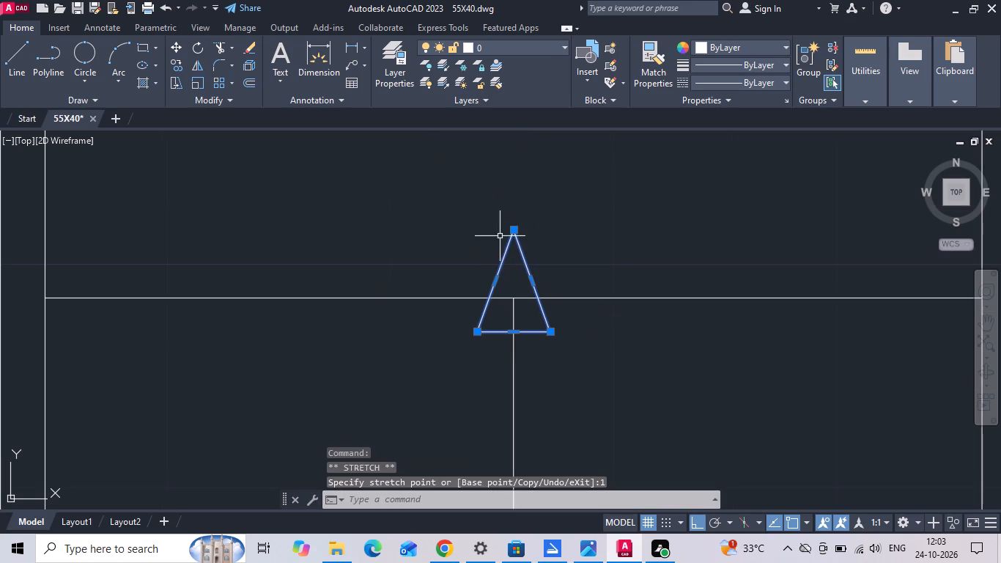
left_click(512, 233)
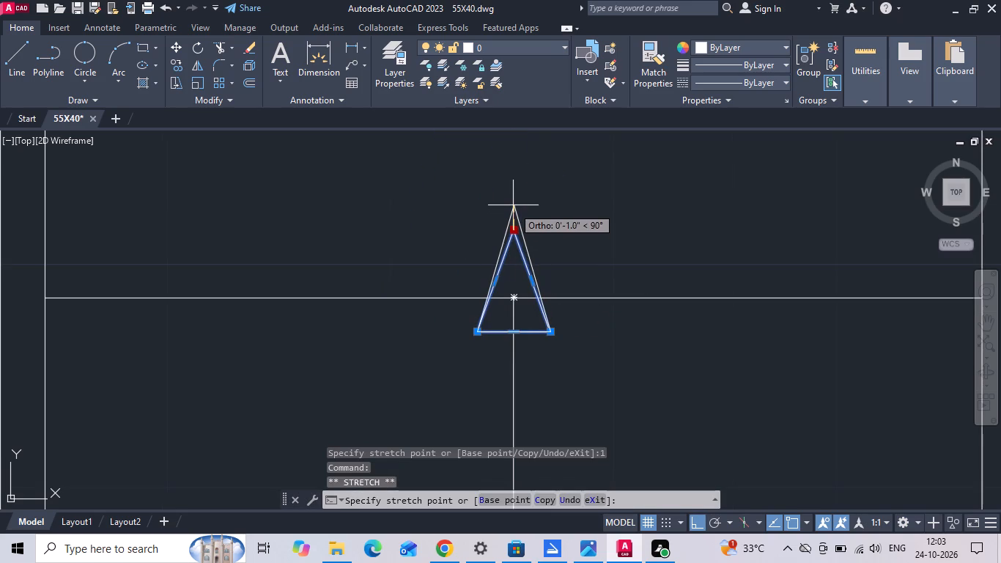
left_click(513, 203)
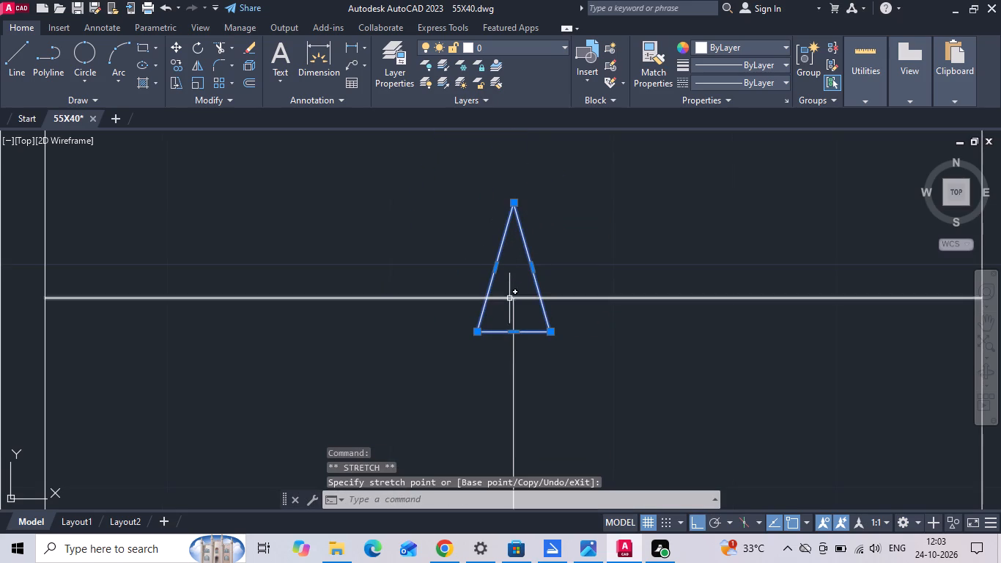
key("Escape")
Trim the part of the walking line inside the arrowhead and save the drawing.
type("TR")
key("space")
left_click(512, 315)
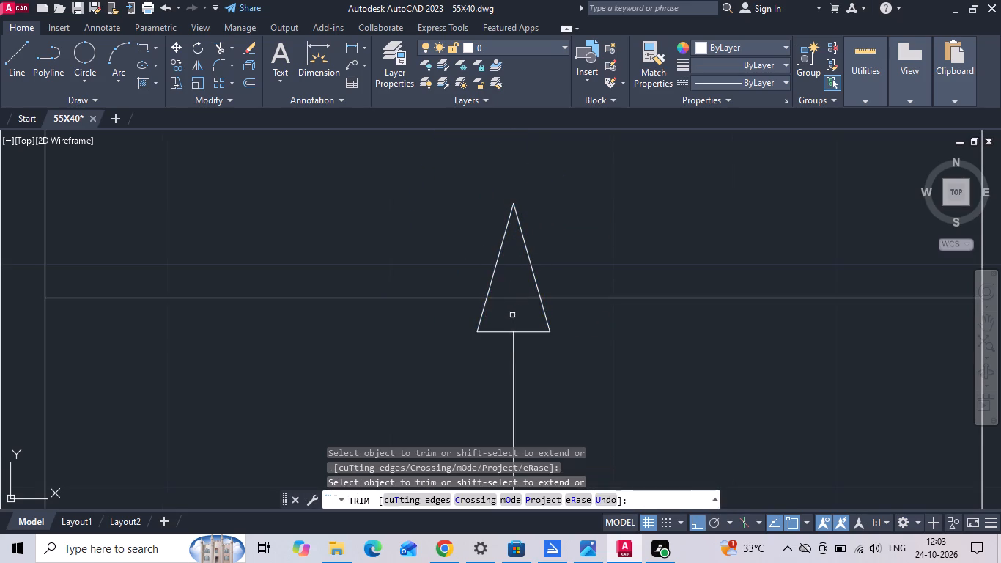
key("Escape")
scroll(533, 210, "down", 3)
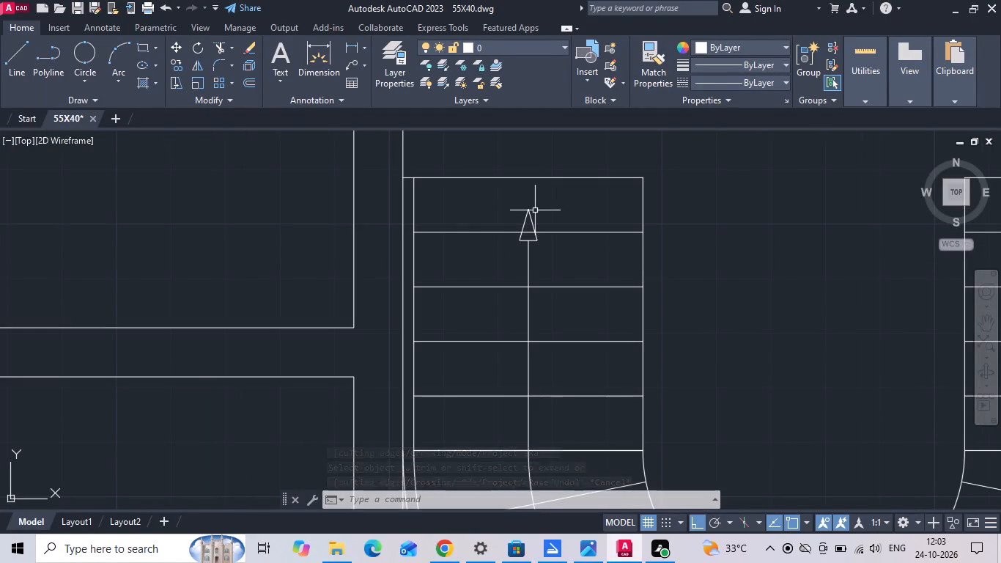
key("ctrl+s")
key("ctrl+s")
Shorten the walking line's east end slightly, keeping it above the east flight's top tread line.
scroll(535, 210, "down", 2)
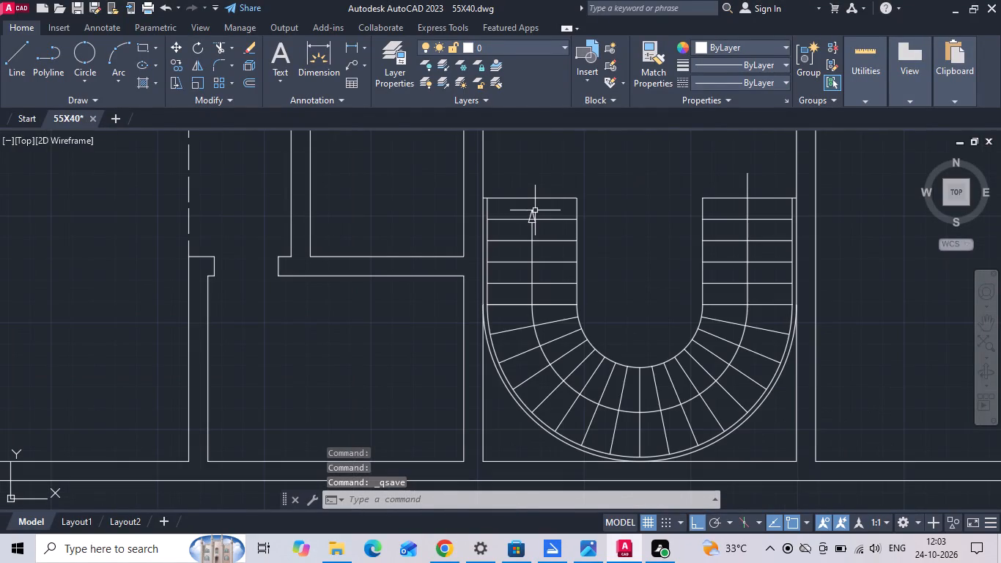
scroll(769, 166, "up", 2)
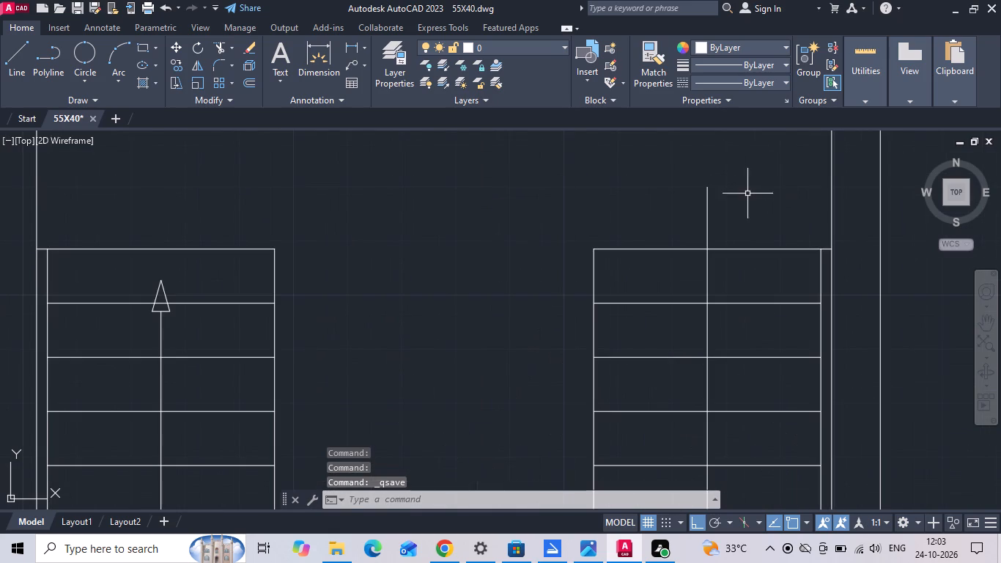
left_click_drag(728, 197, 704, 198)
left_click(638, 202)
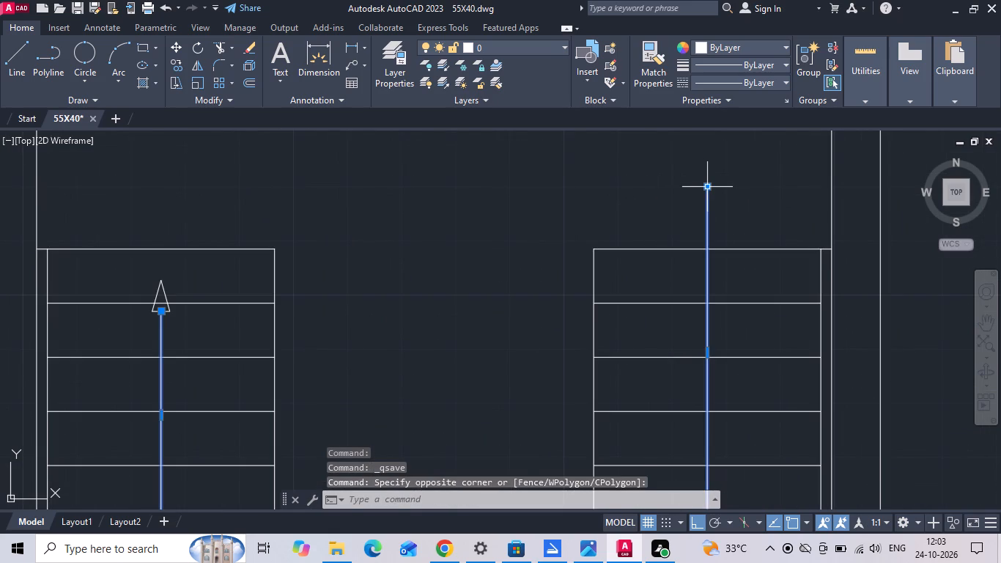
left_click(706, 186)
left_click(709, 214)
scroll(731, 198, "down", 3)
scroll(583, 209, "up", 3)
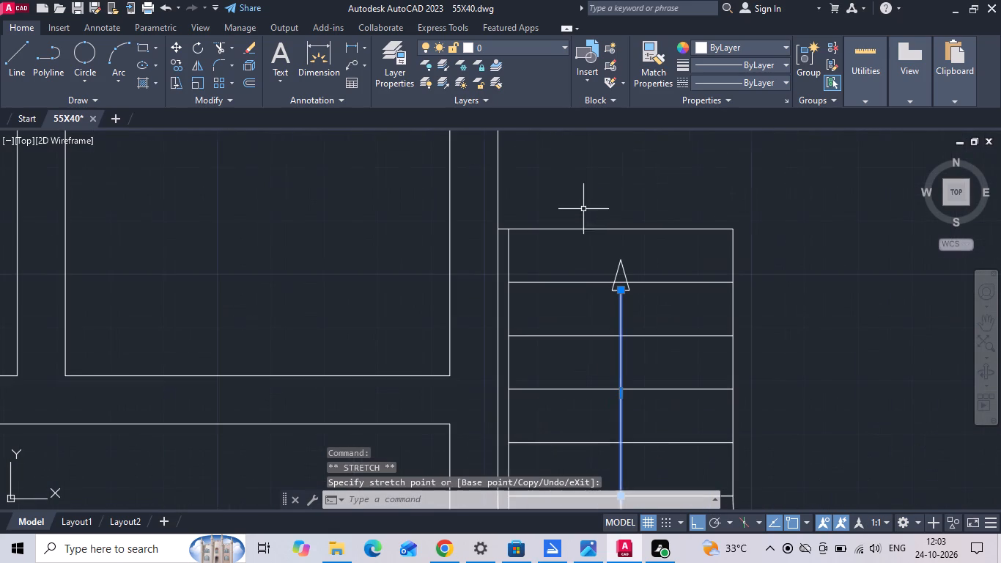
scroll(645, 282, "up", 2)
key("Escape")
Move the arrowhead up about 3" so it sits within the west flight's top tread.
left_click_drag(624, 254, 610, 256)
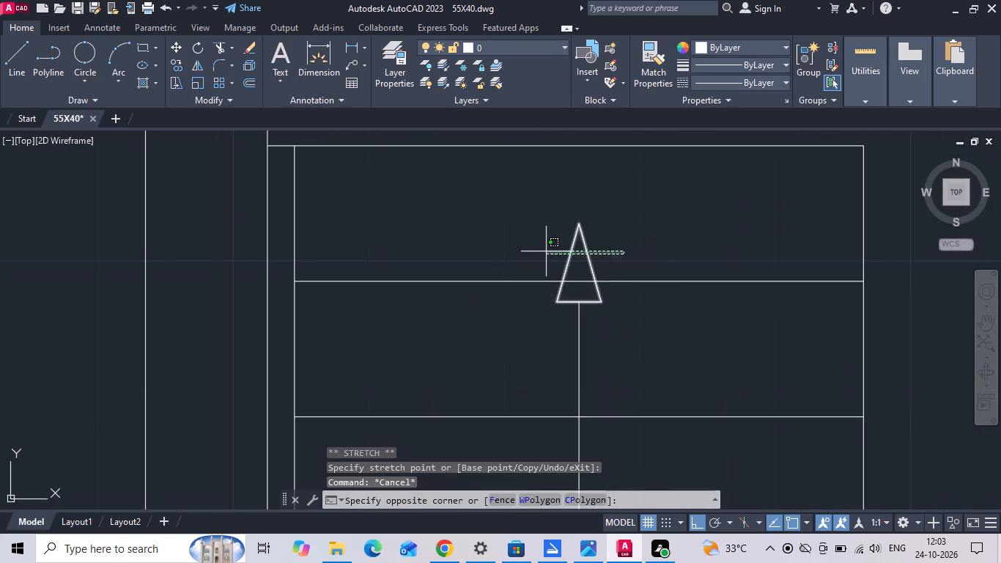
left_click(546, 251)
right_click(544, 251)
left_click(590, 262)
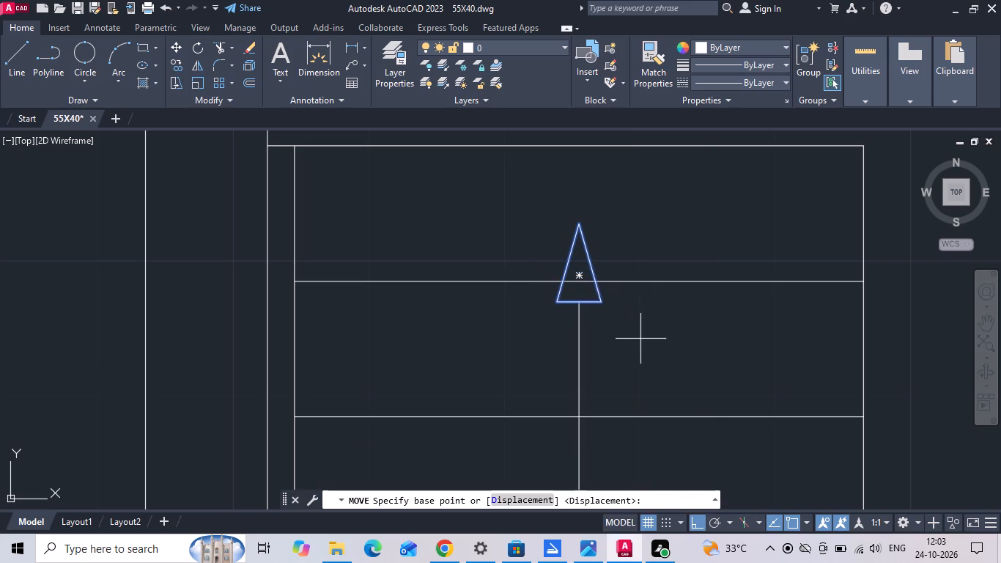
left_click(642, 342)
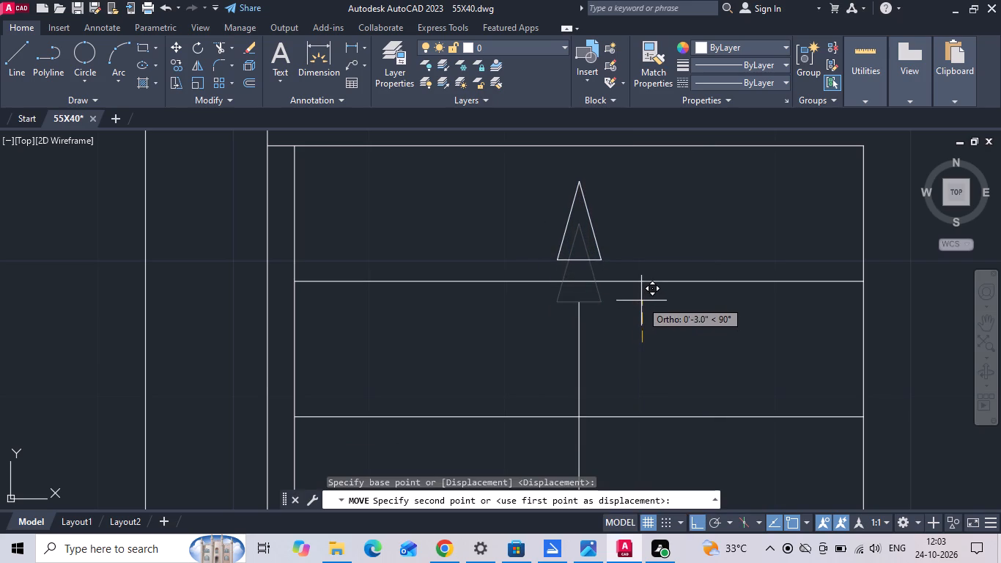
left_click(641, 300)
Stretch the walking line's west end up to the midpoint of the arrowhead's base and save the drawing.
left_click_drag(624, 317, 506, 325)
left_click(485, 324)
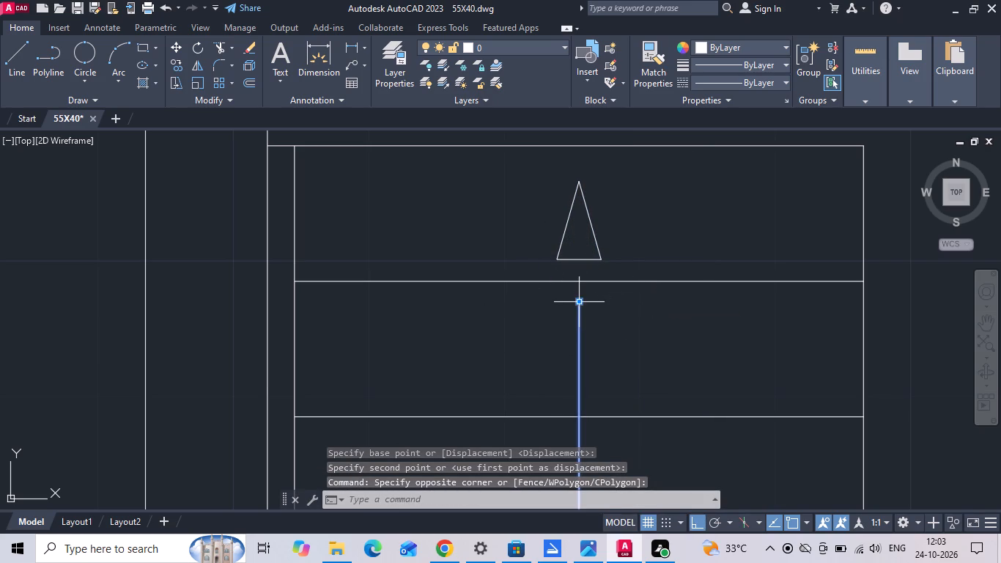
left_click(580, 300)
left_click(580, 260)
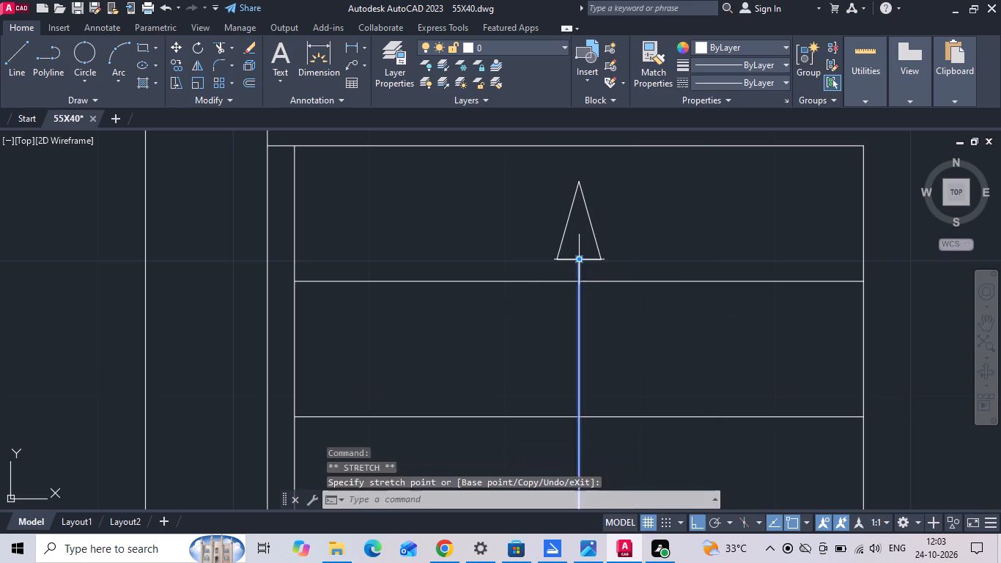
key("Escape")
key("ctrl+s")
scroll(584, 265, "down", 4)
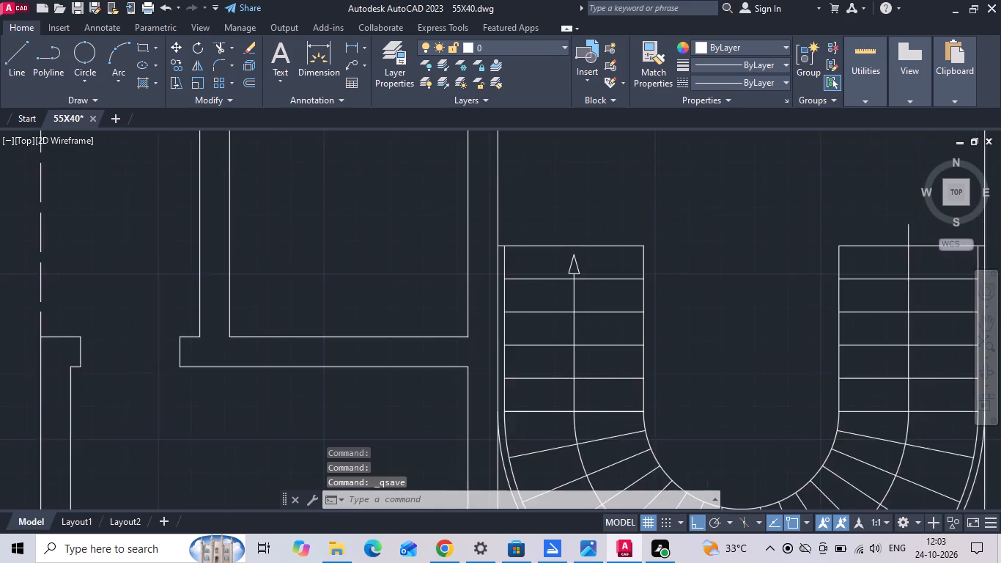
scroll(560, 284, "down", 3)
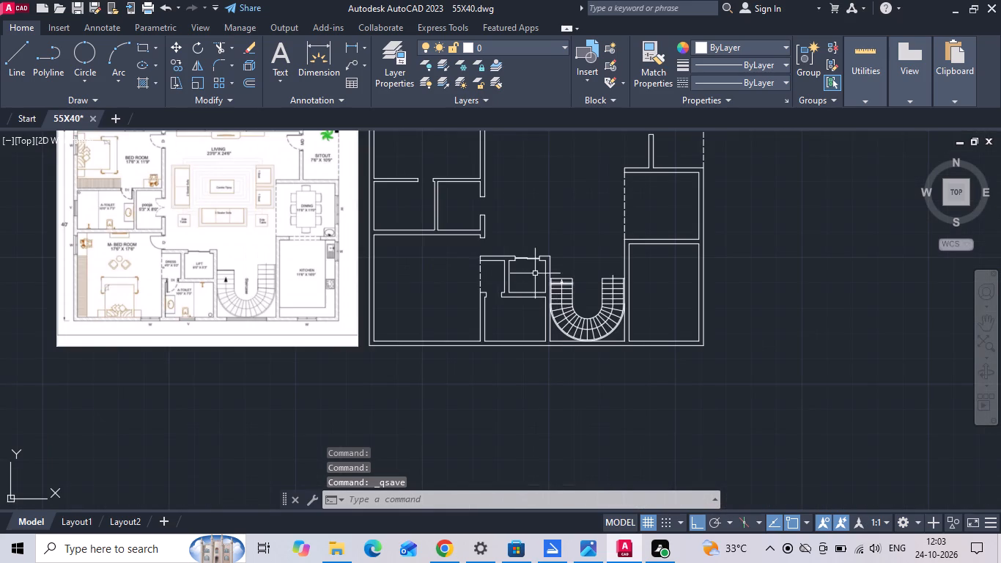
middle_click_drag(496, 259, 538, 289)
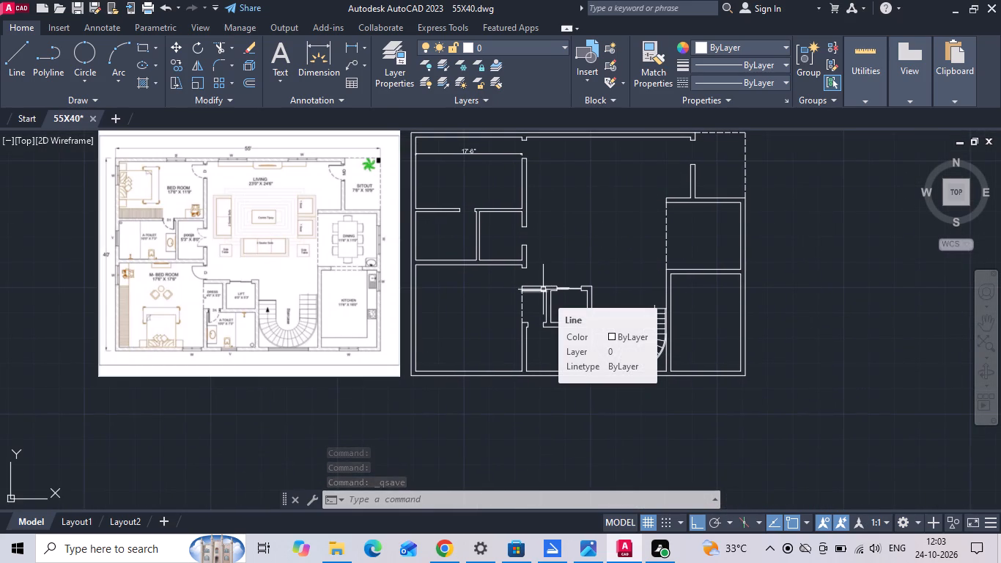
Save the drawing.
middle_click_drag(468, 295, 531, 301)
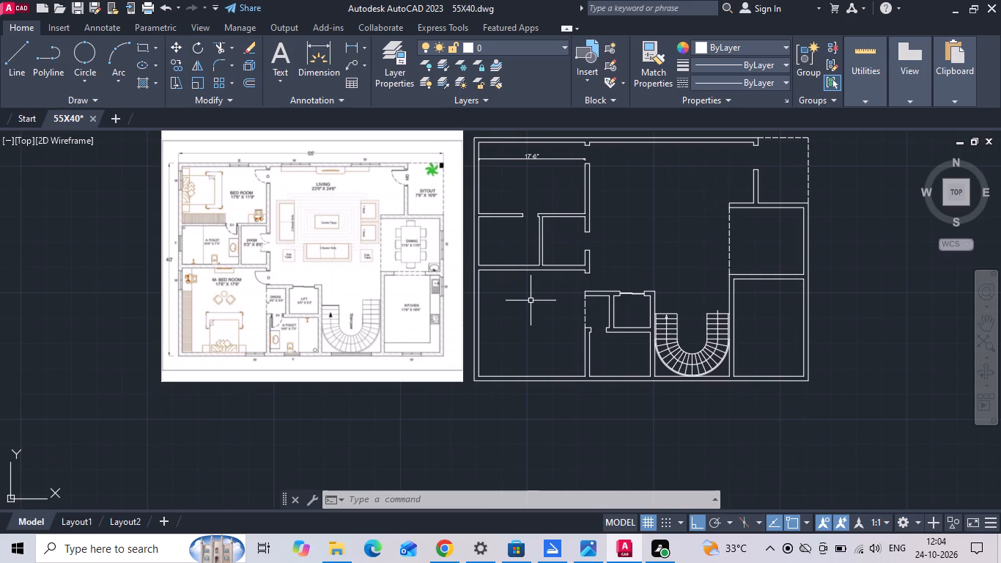
key("ctrl+s")
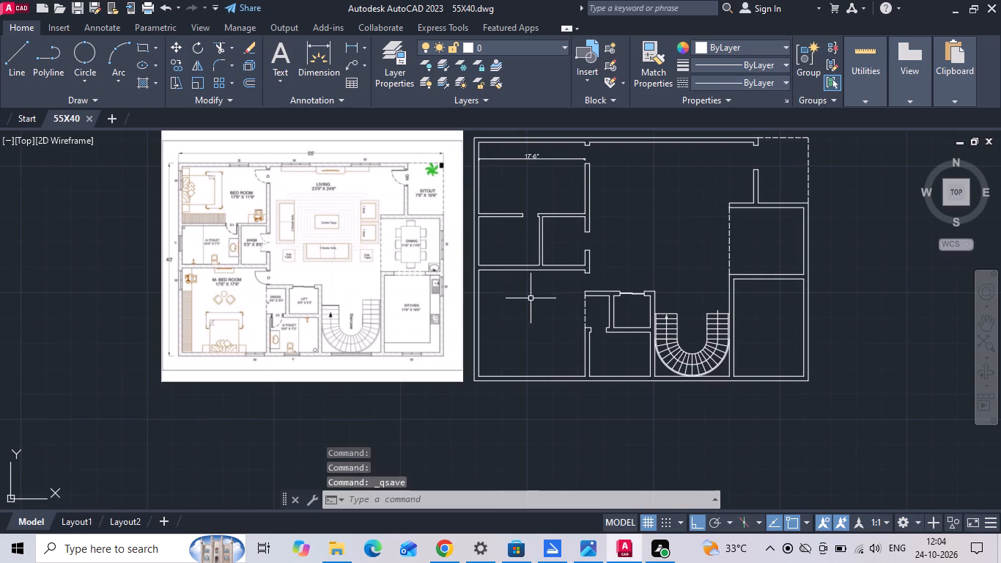
Draw a horizontal line about 1'-8.6" long running west across the A-Toilet's west wall from the midpoint of its inner face.
scroll(187, 257, "up", 1)
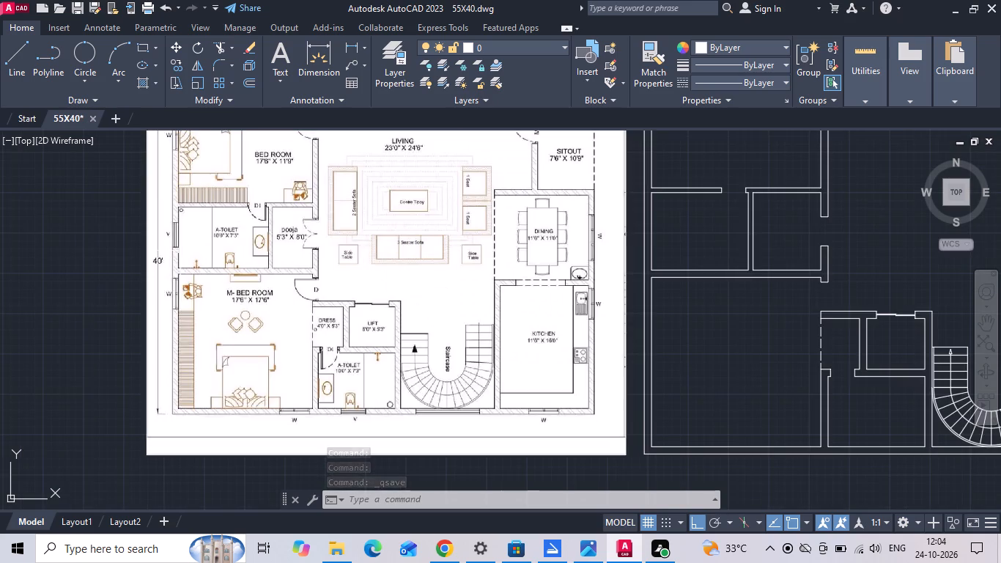
middle_click_drag(181, 250, 237, 265)
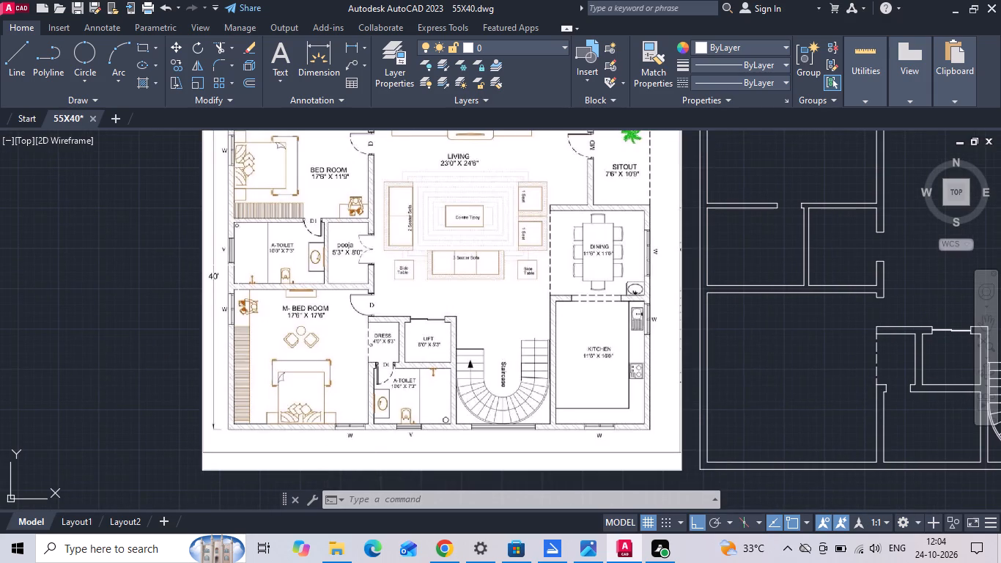
type("L")
key("space")
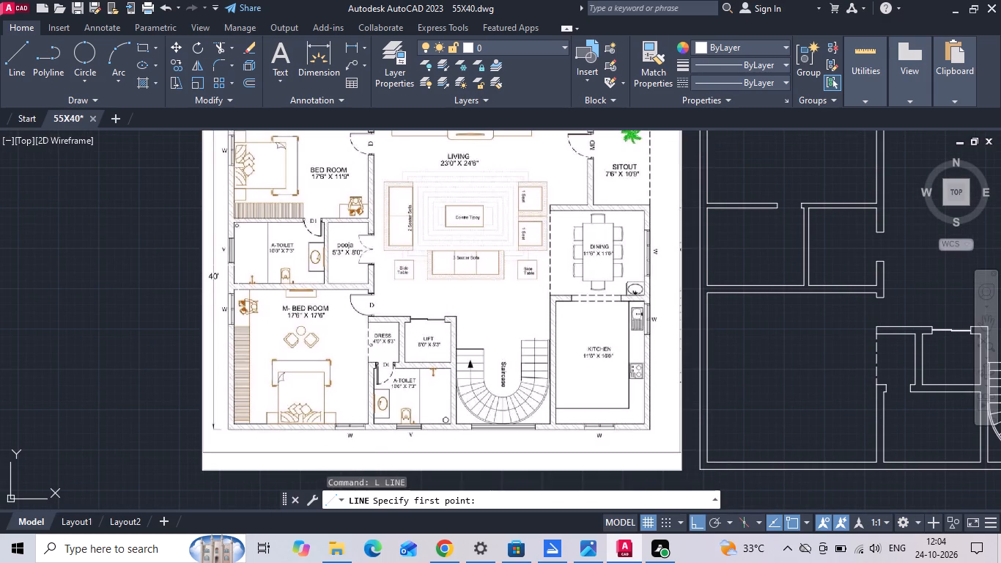
left_click(703, 247)
scroll(703, 245, "up", 3)
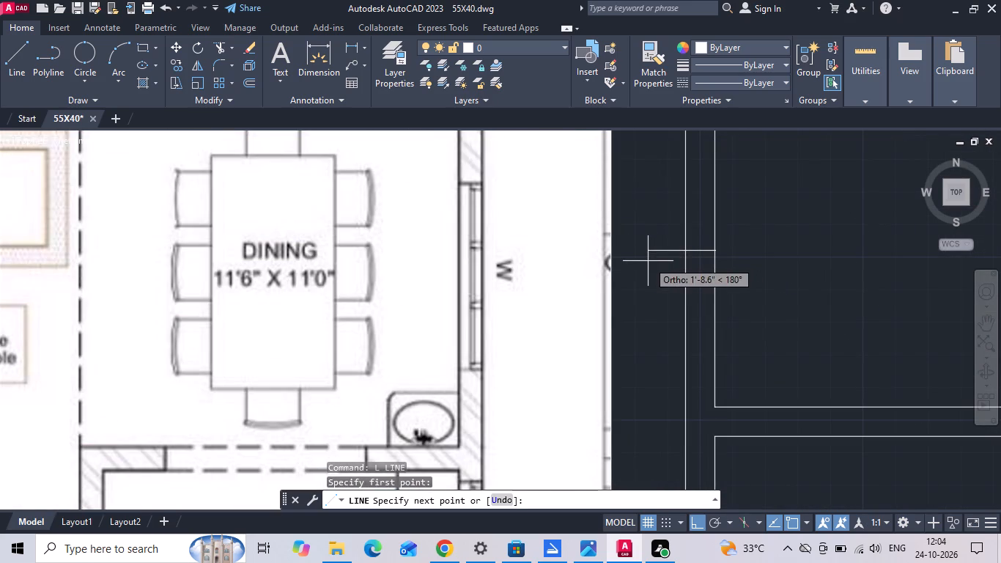
left_click(648, 261)
key("Escape")
Copy the short line across the A-Toilet's west wall 1'6" to the north and 1'6" to the south.
left_click(701, 251)
right_click(701, 250)
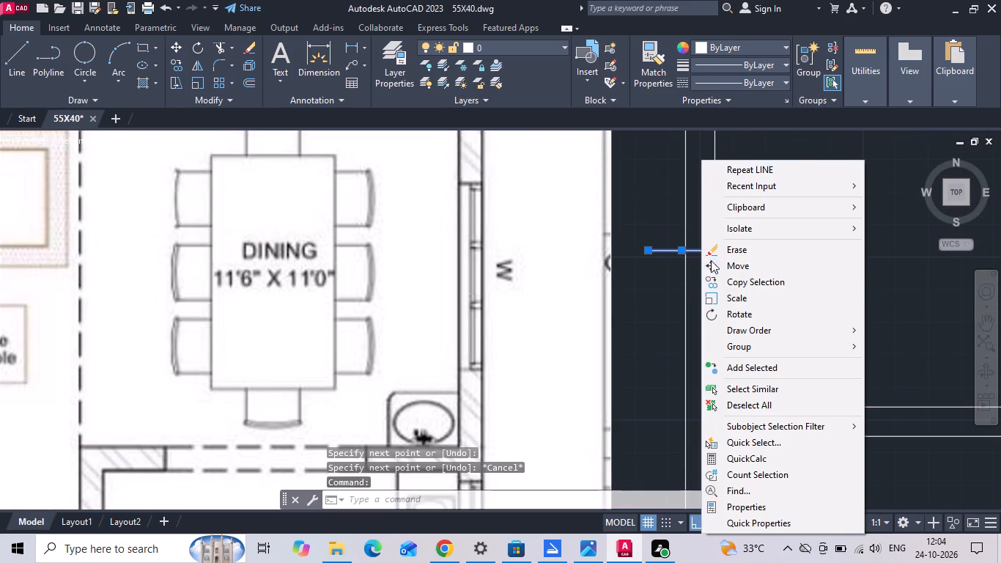
left_click(717, 278)
left_click(768, 290)
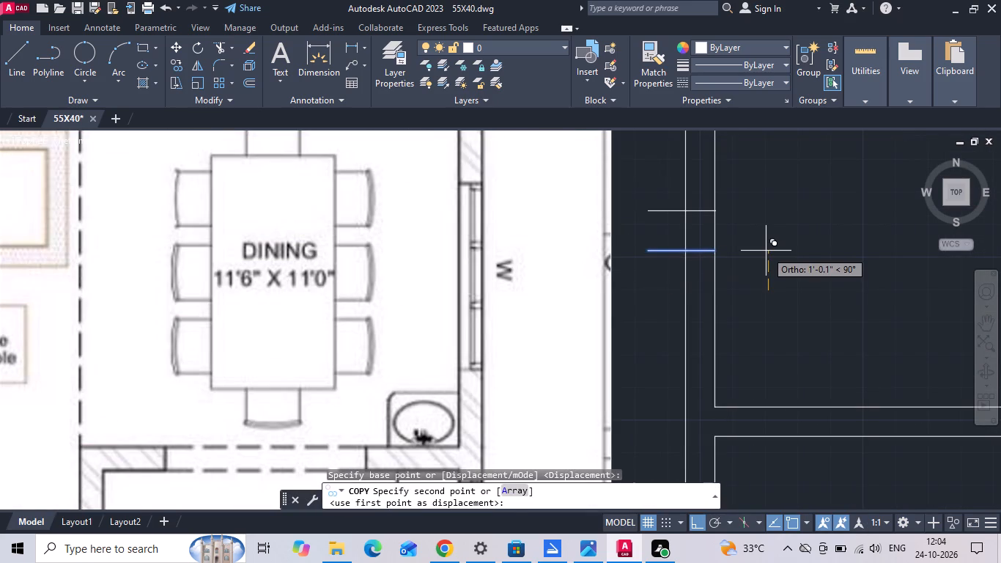
key("1")
type("'6")
key("space")
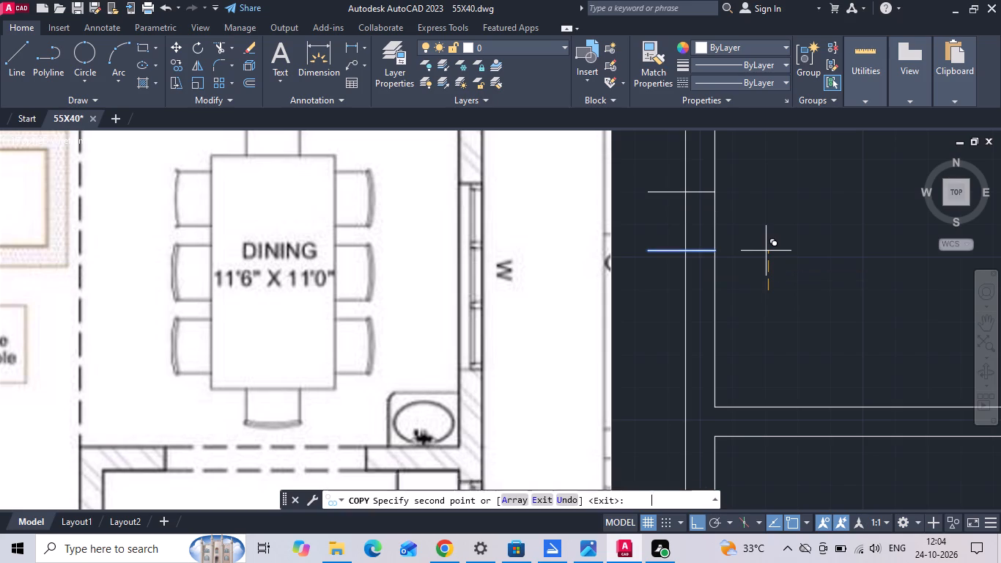
key("1")
key("apostrophe")
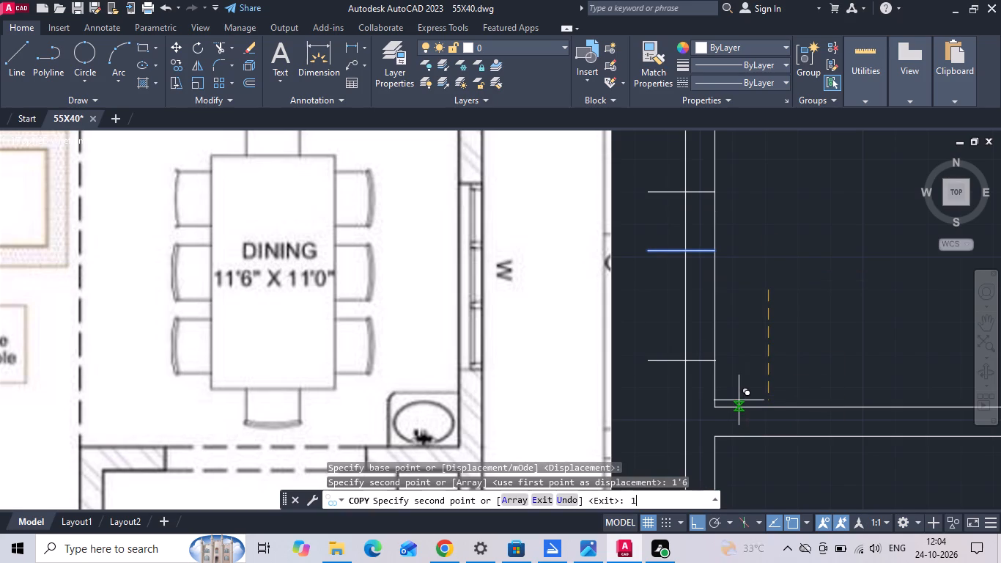
type("6")
key("space")
scroll(734, 349, "down", 1)
key("Escape")
Trim the three line ends outside the A-Toilet's west wall and remove the middle line, leaving the two ventilator opening edges.
scroll(791, 309, "down", 1)
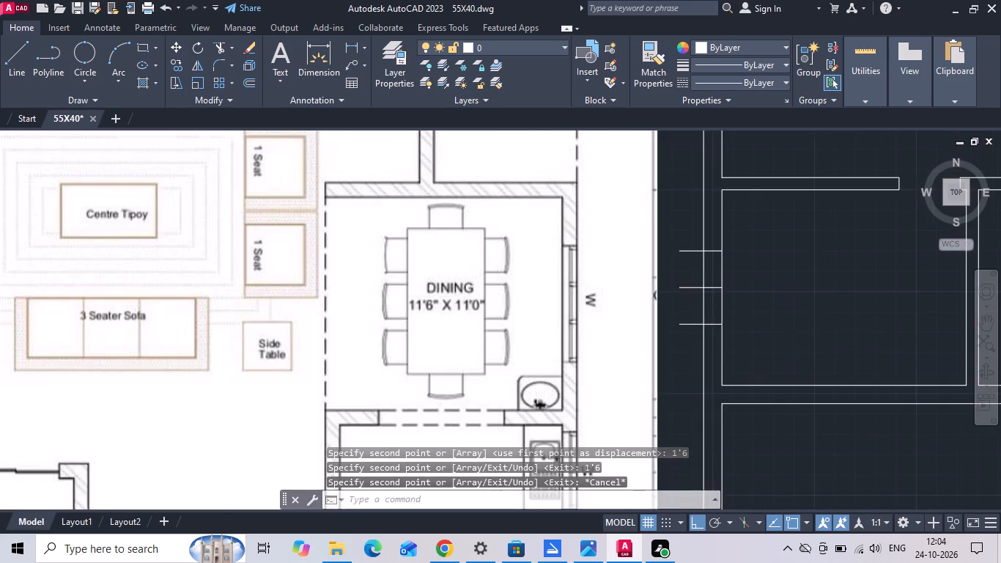
scroll(791, 309, "down", 1)
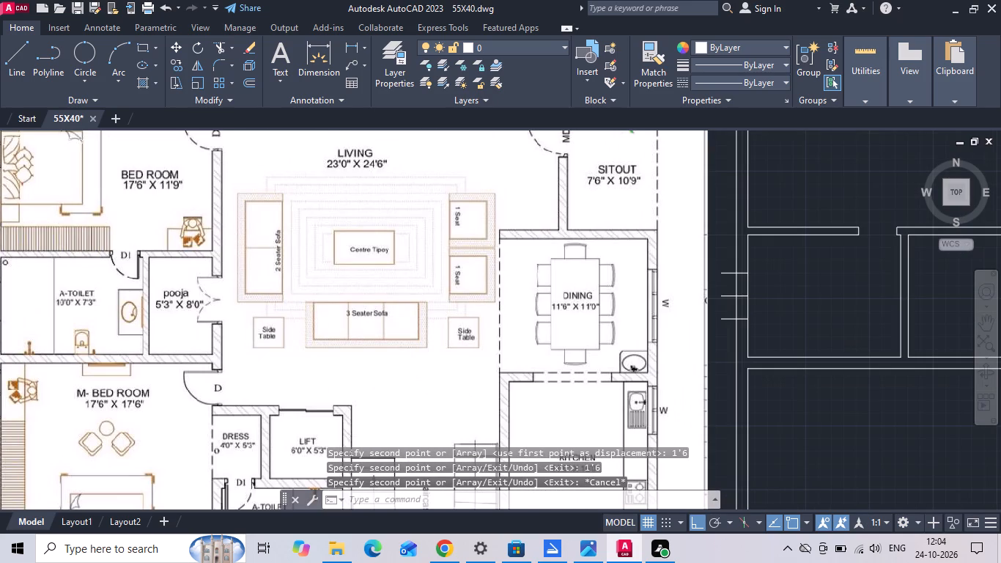
key("t")
key("r")
key("space")
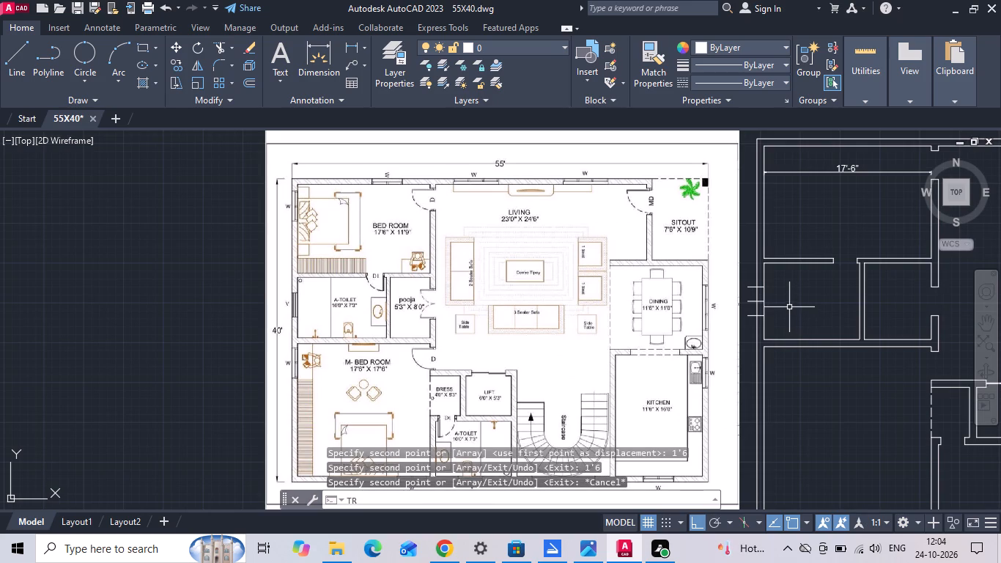
scroll(768, 309, "up", 2)
left_click(722, 334)
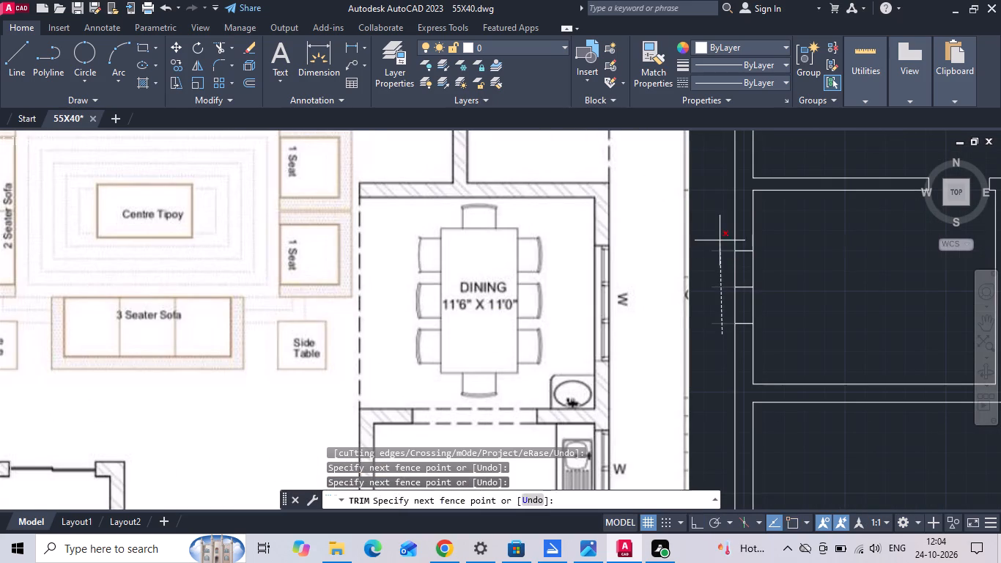
left_click(720, 240)
left_click(749, 288)
key("Escape")
scroll(794, 276, "down", 2)
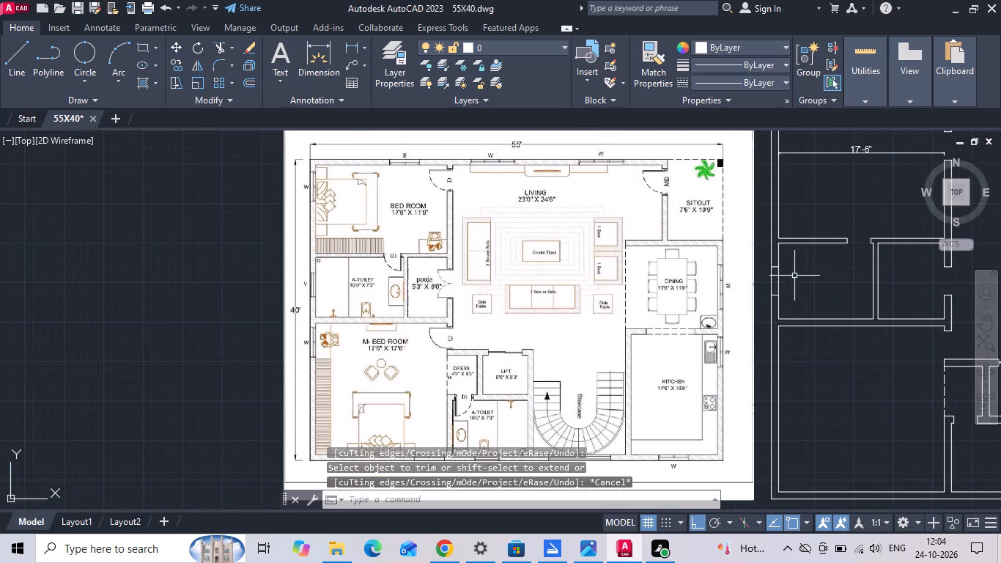
Measure the A-Toilet's west ventilator opening on the reference image.
scroll(305, 364, "up", 1)
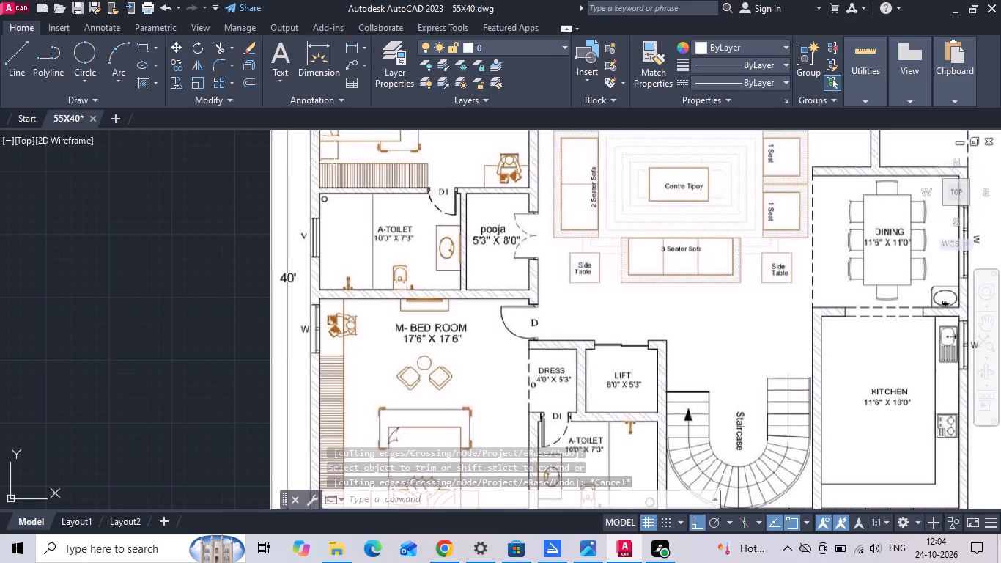
left_click(349, 48)
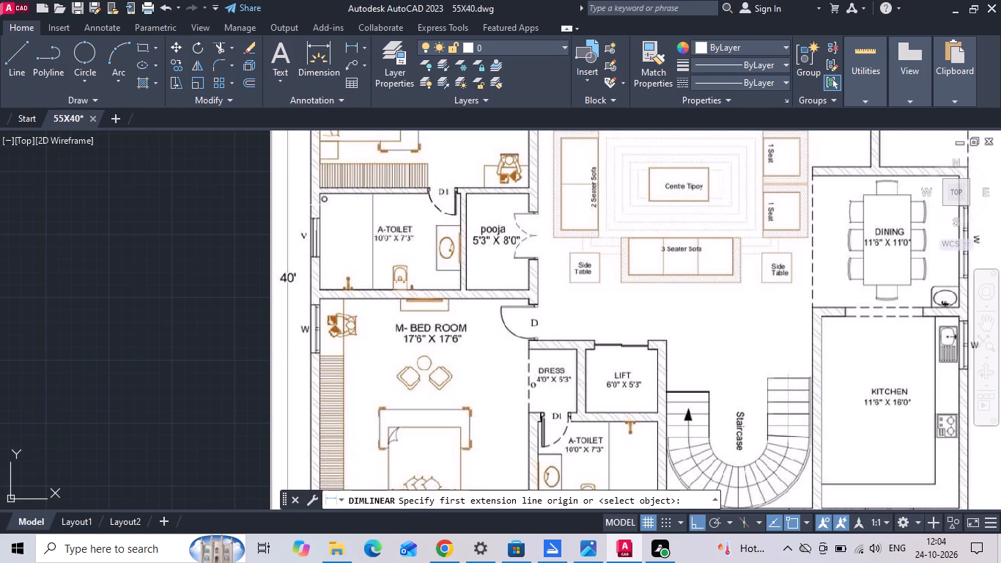
scroll(301, 220, "up", 3)
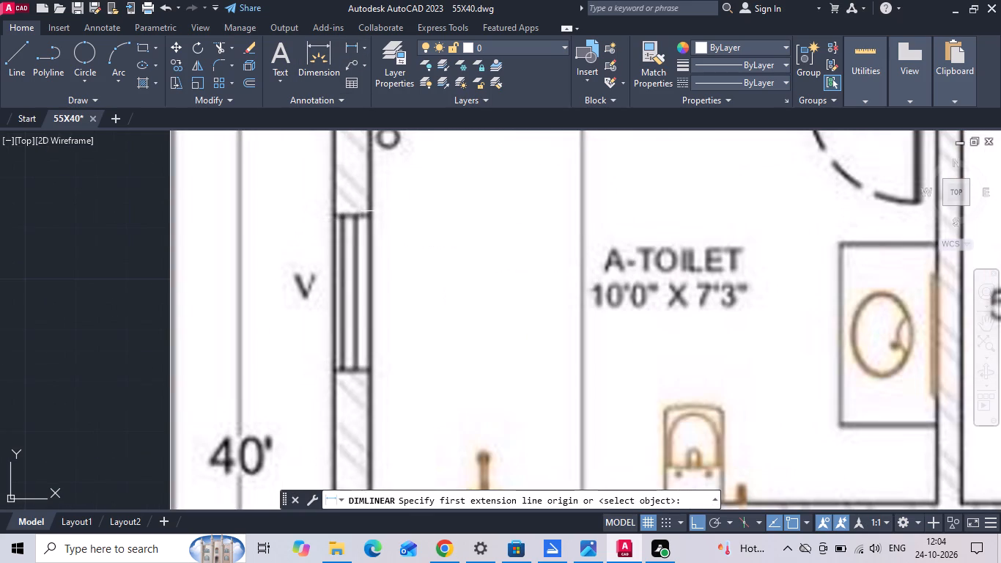
left_click(362, 213)
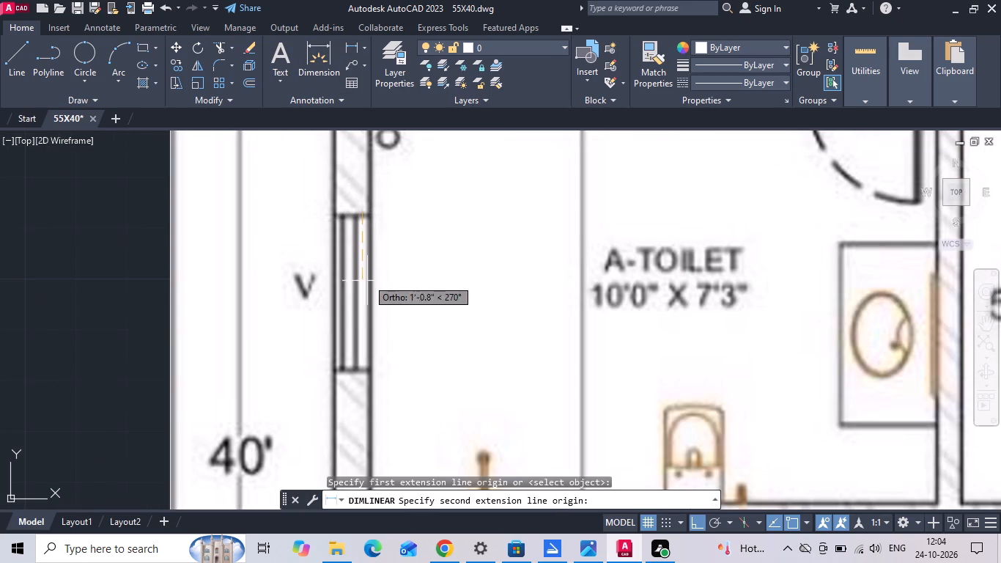
key("Escape")
scroll(391, 248, "down", 1)
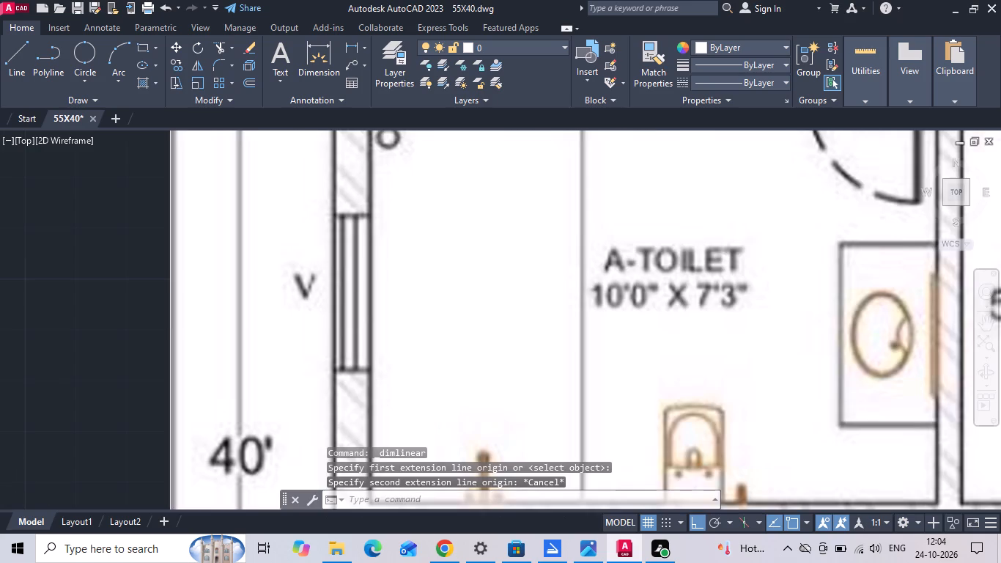
Measure the length of the M- Bed Room's west window on the reference image.
scroll(391, 248, "down", 2)
scroll(362, 385, "up", 2)
key("space")
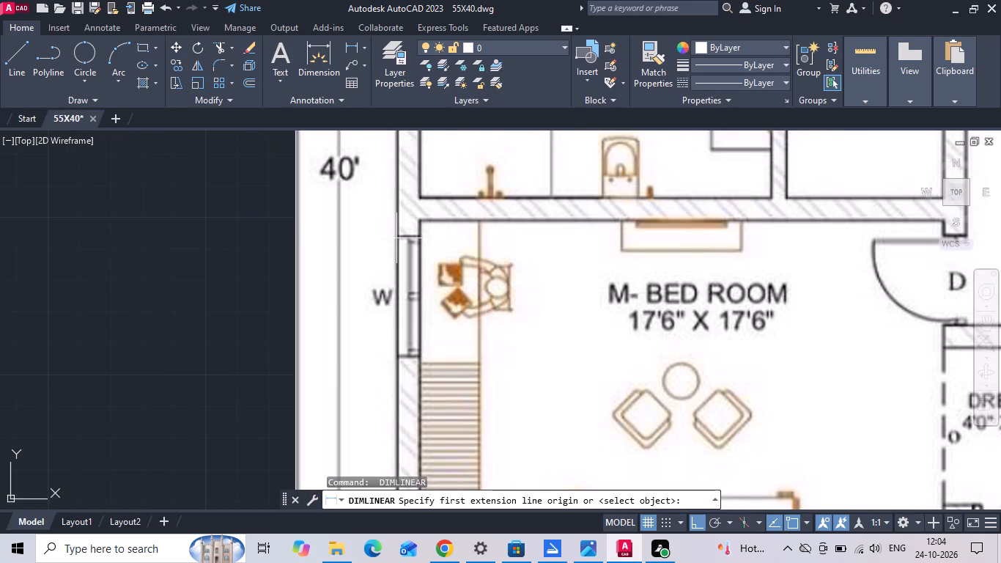
left_click(397, 237)
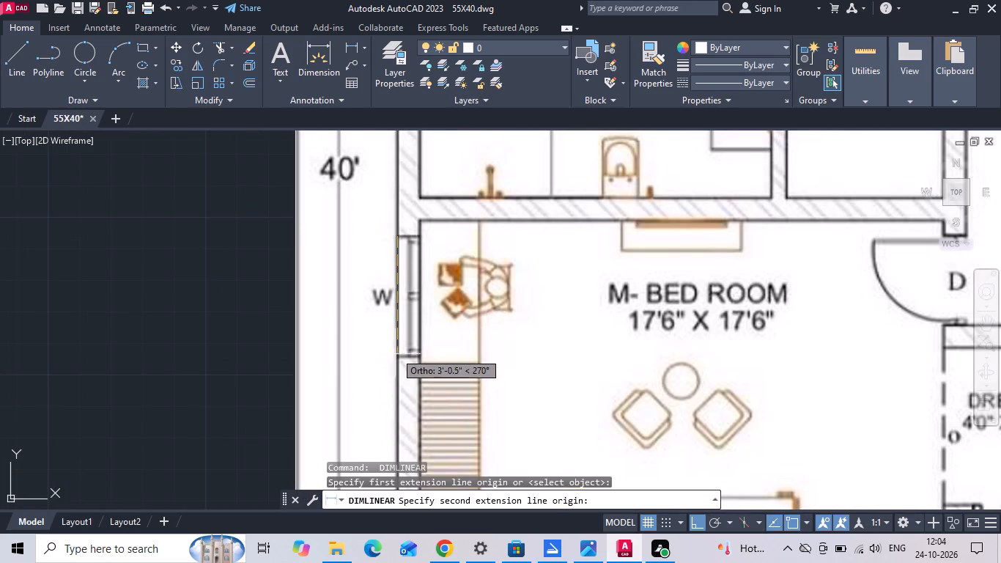
key("Escape")
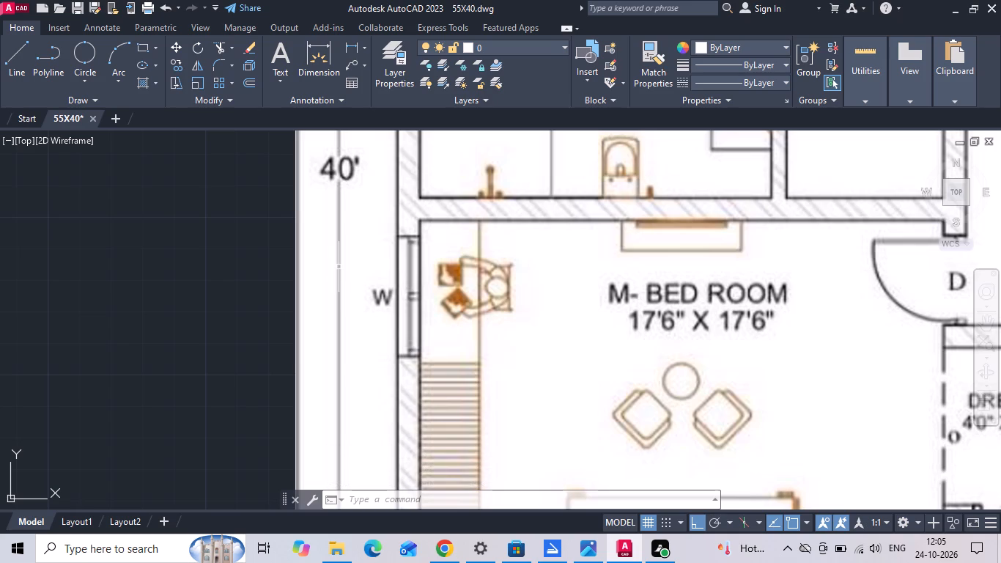
Save the drawing.
key("ctrl+s")
key("ctrl+s")
Measure the distance from the M- Bed Room's northwest inner corner to the north edge of its west window on the reference image.
left_click(349, 47)
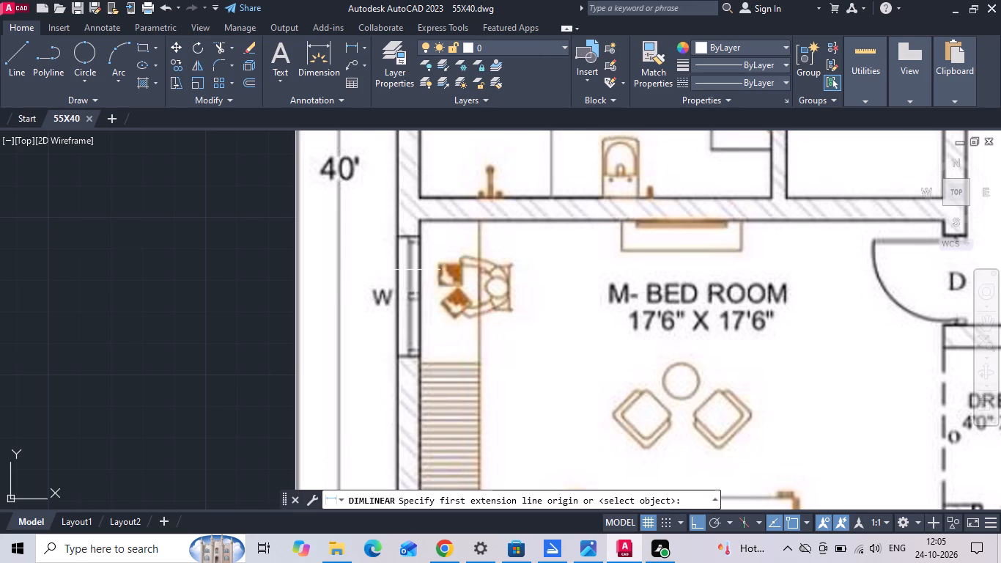
scroll(415, 270, "up", 2)
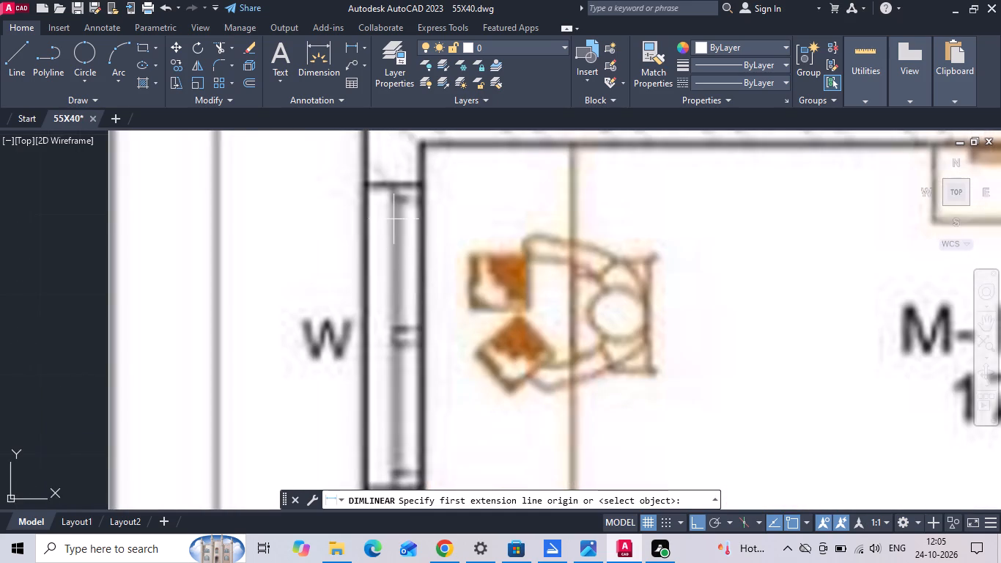
middle_click_drag(397, 254, 414, 334)
left_click(440, 226)
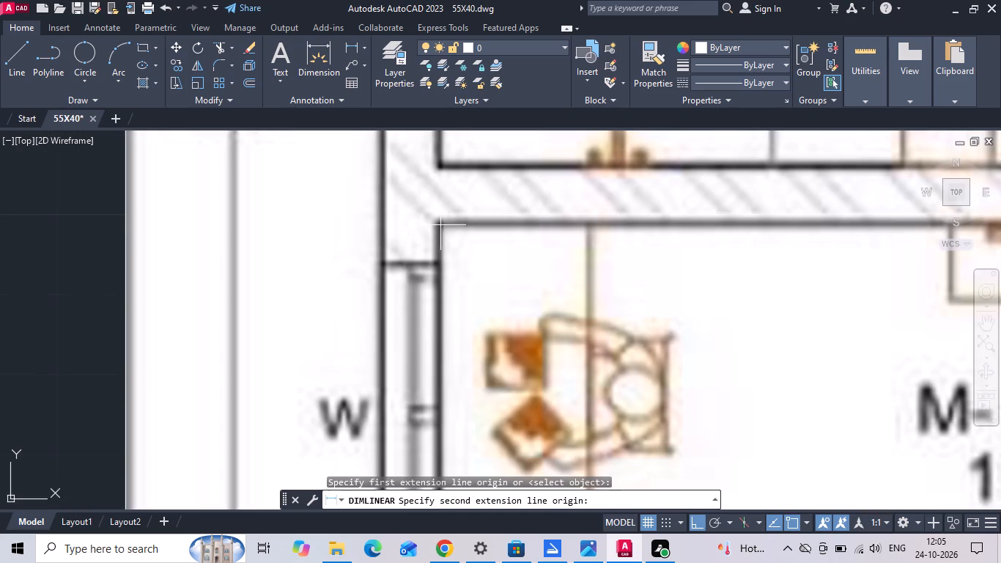
key("Escape")
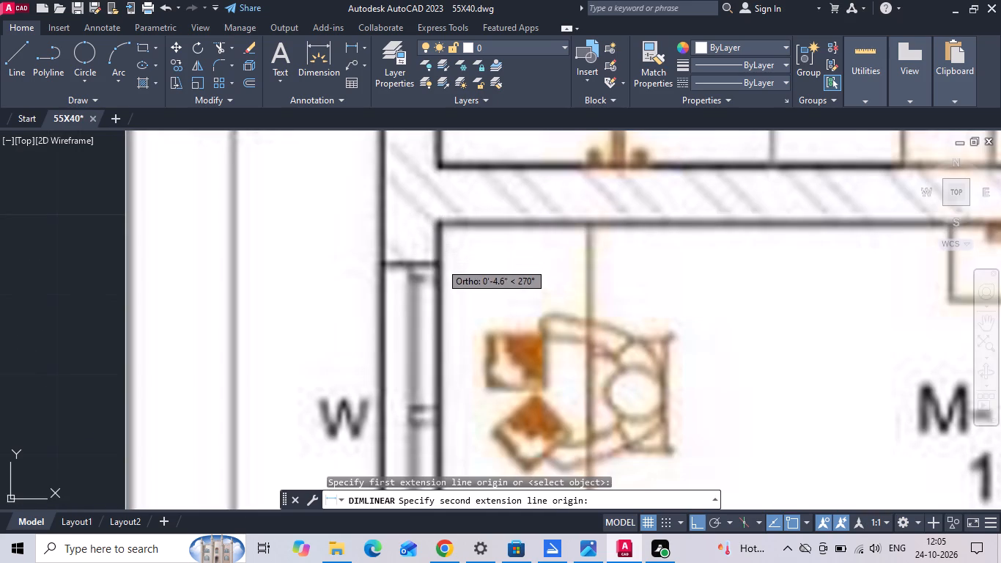
scroll(437, 263, "down", 6)
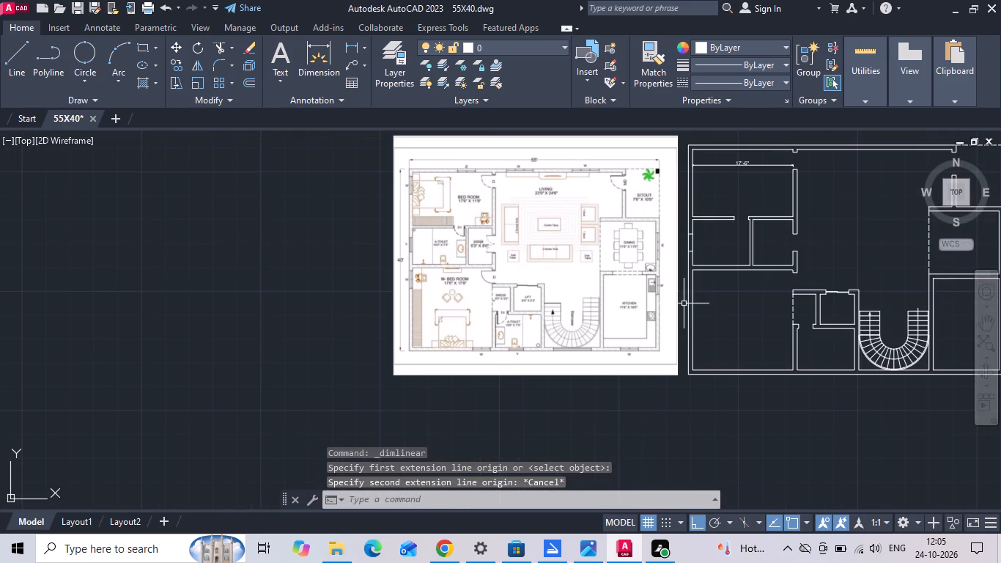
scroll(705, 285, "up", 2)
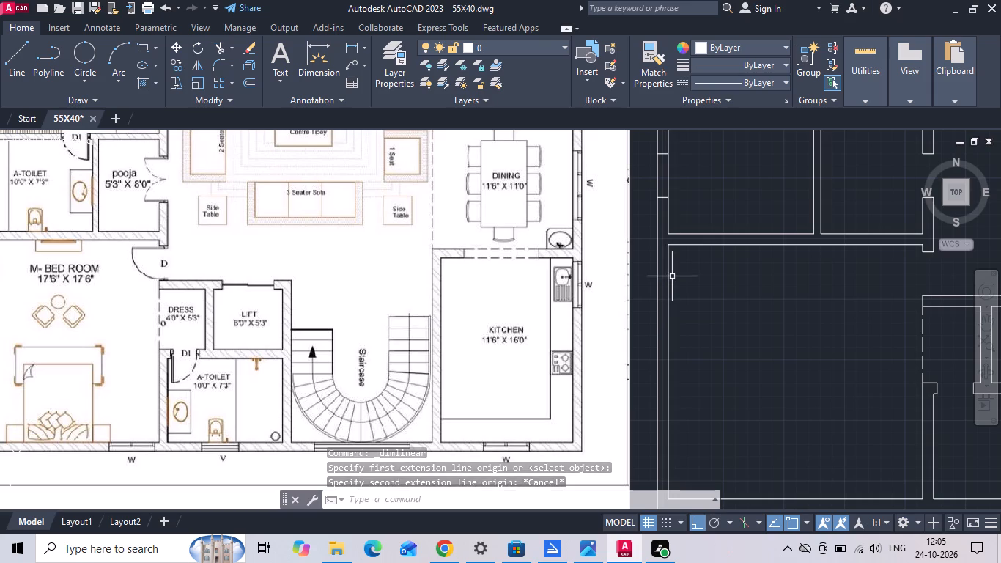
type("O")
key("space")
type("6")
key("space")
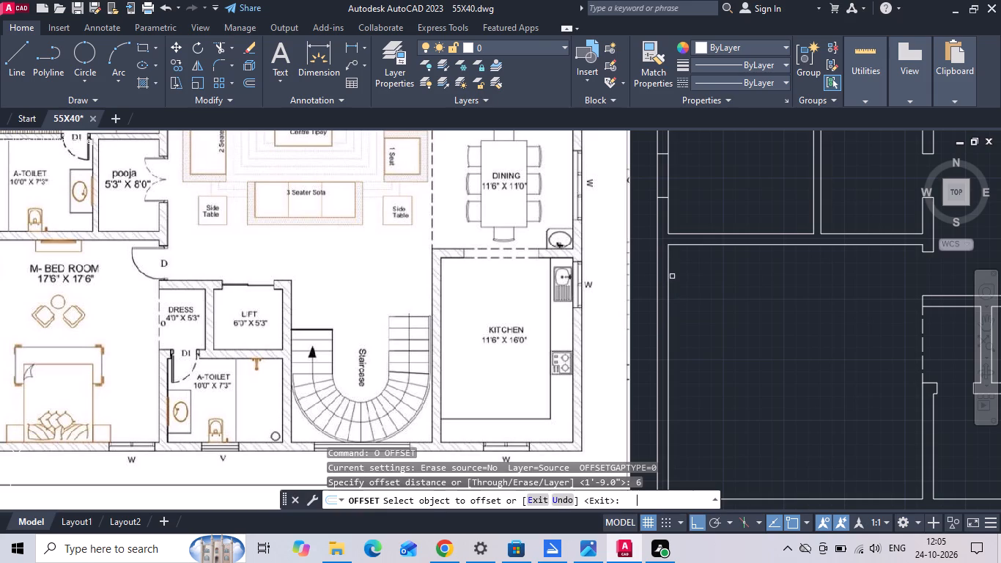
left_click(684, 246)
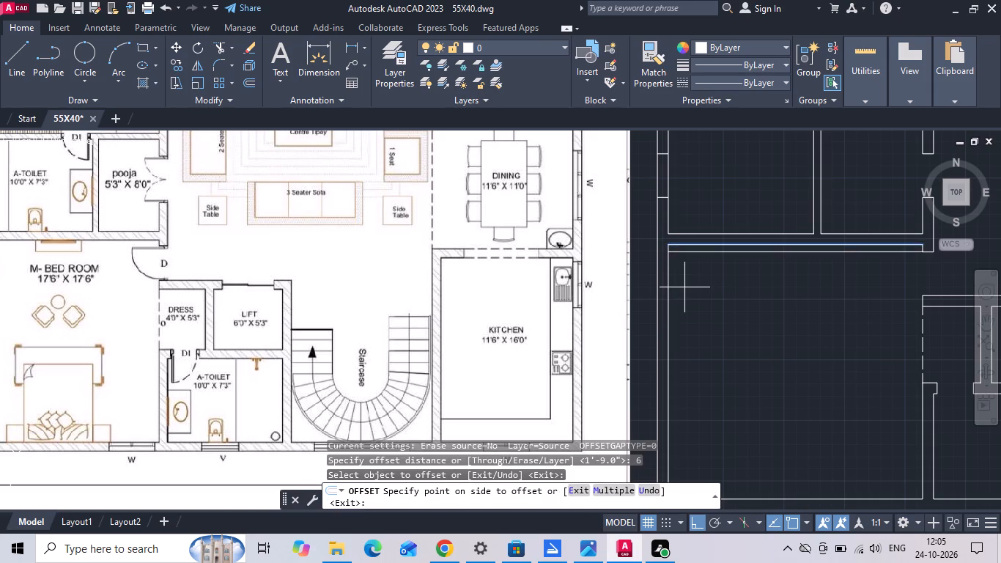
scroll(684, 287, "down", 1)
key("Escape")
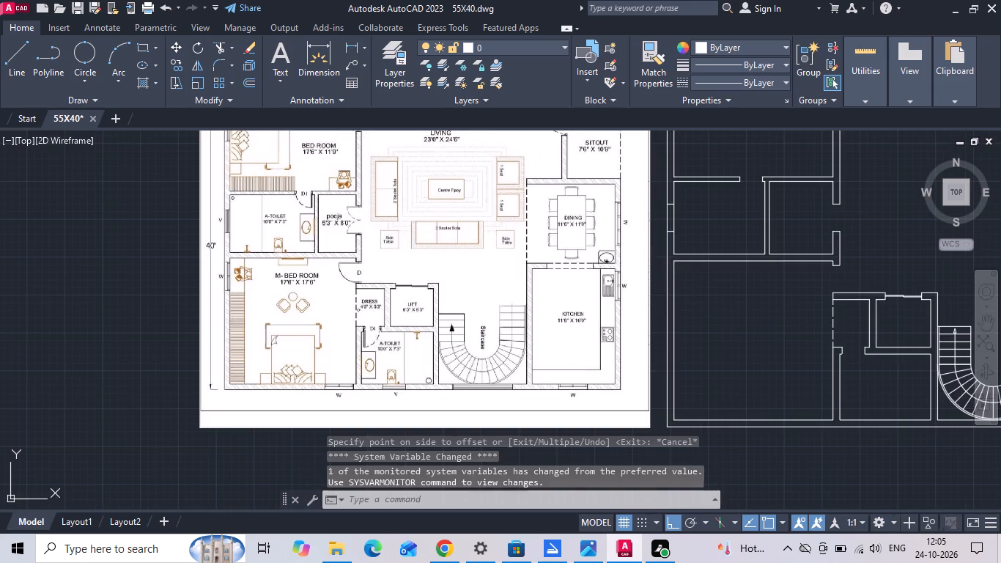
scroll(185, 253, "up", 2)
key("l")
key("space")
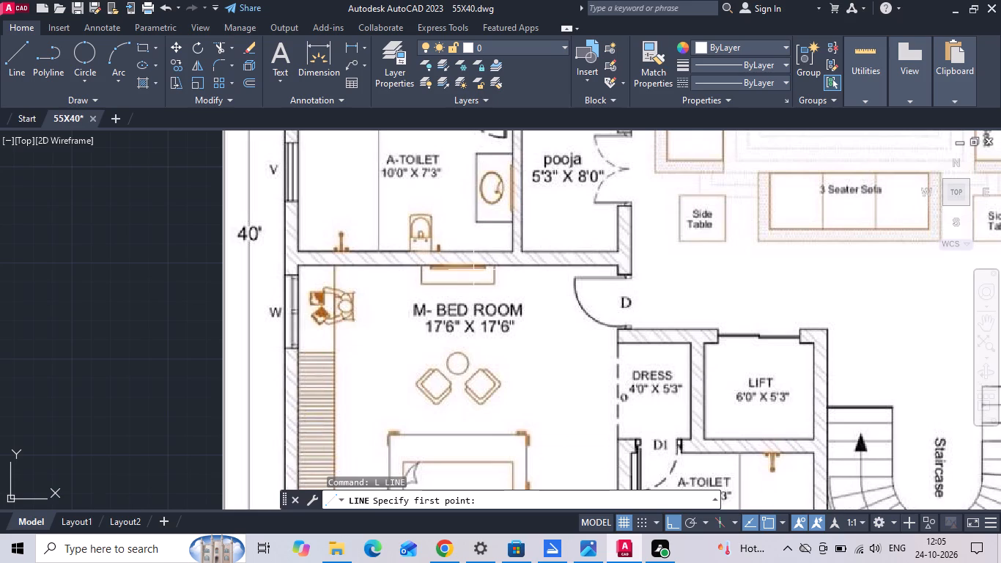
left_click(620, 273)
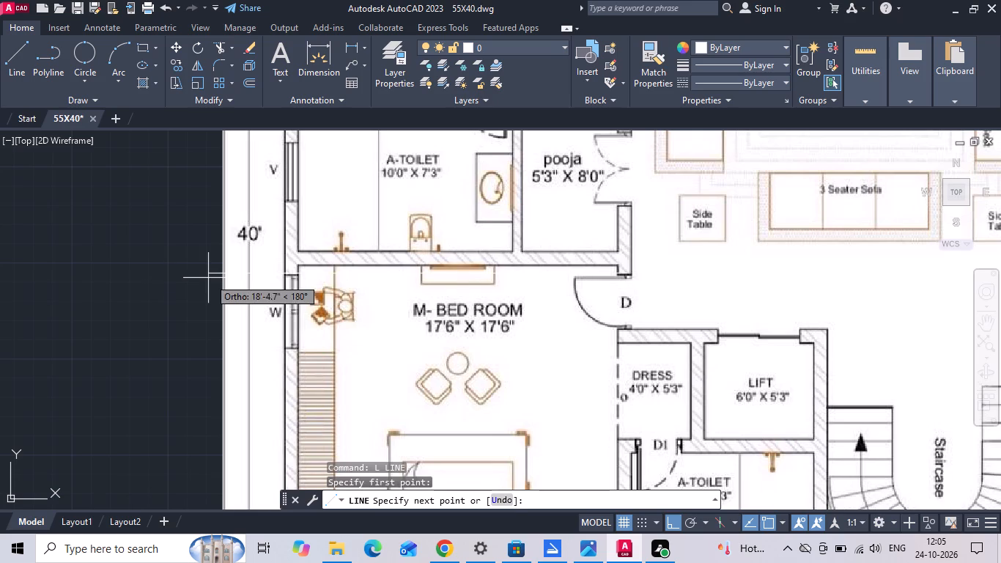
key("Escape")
Offset the M- Bed Room's north inner wall line 6" south, and offset that new line another 4' south for the west window.
scroll(193, 277, "down", 2)
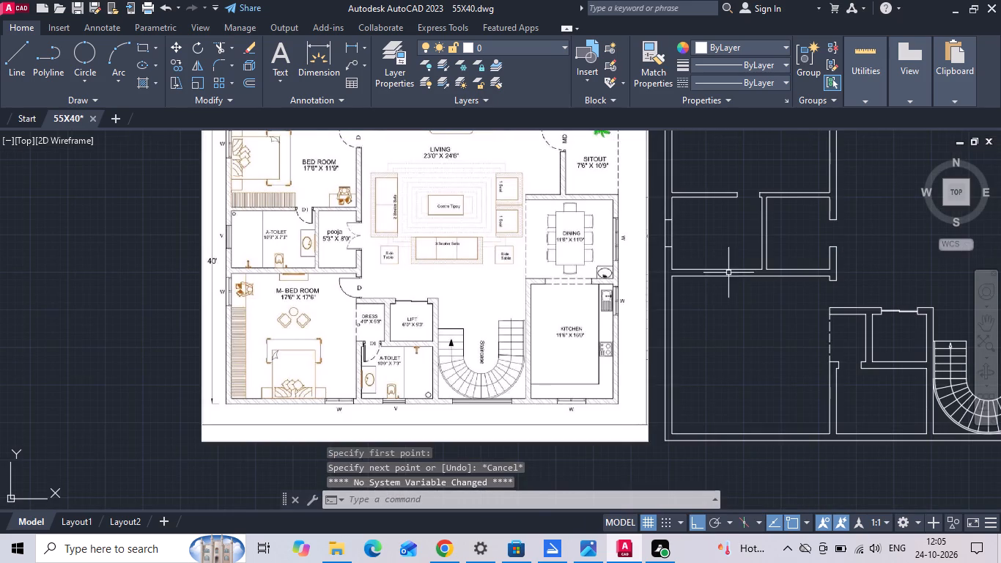
scroll(819, 278, "up", 2)
type("O 6")
key("space")
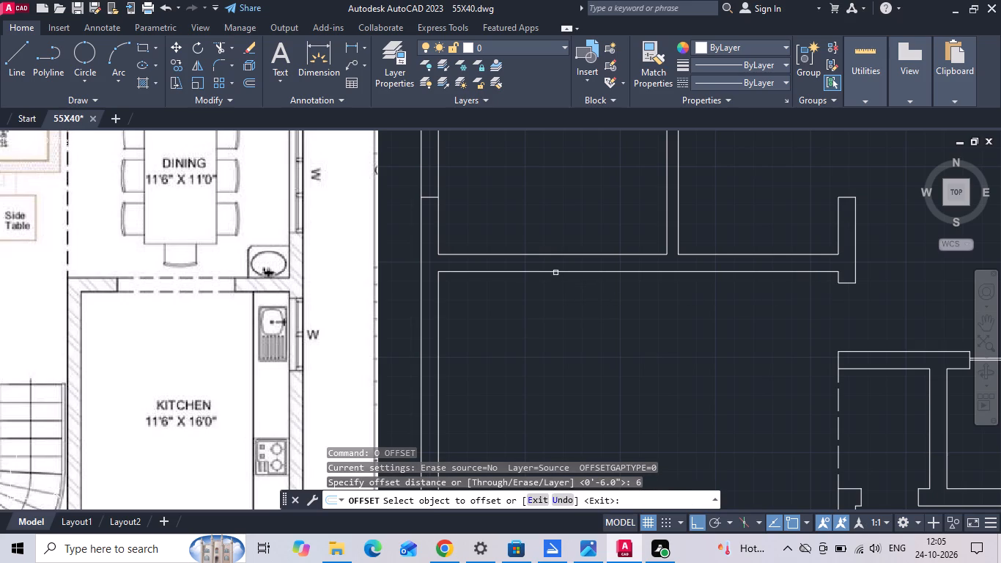
left_click(555, 273)
left_click(564, 298)
key("Escape")
key("o")
key("space")
type("4'")
key("Return")
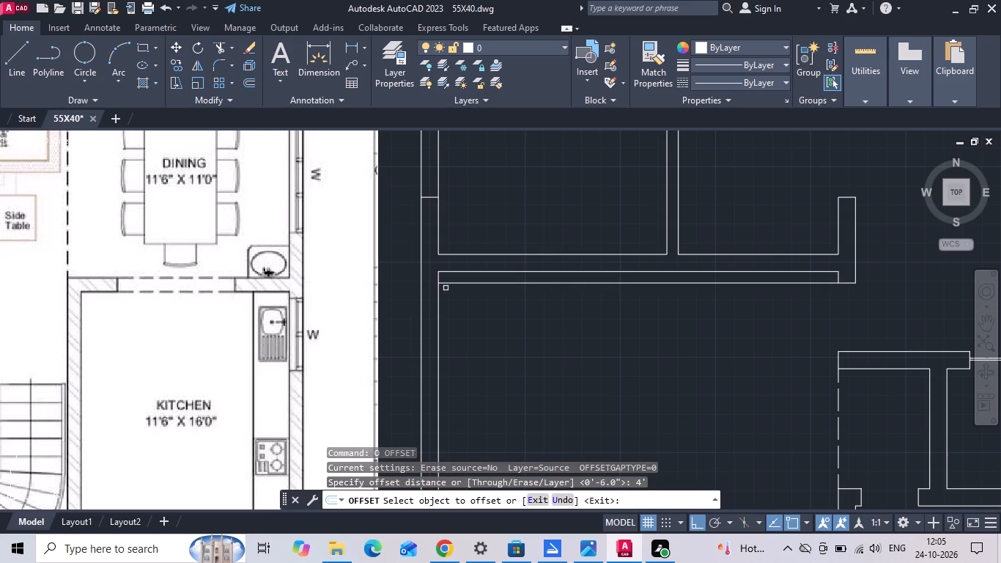
left_click(451, 284)
left_click(459, 324)
key("Escape")
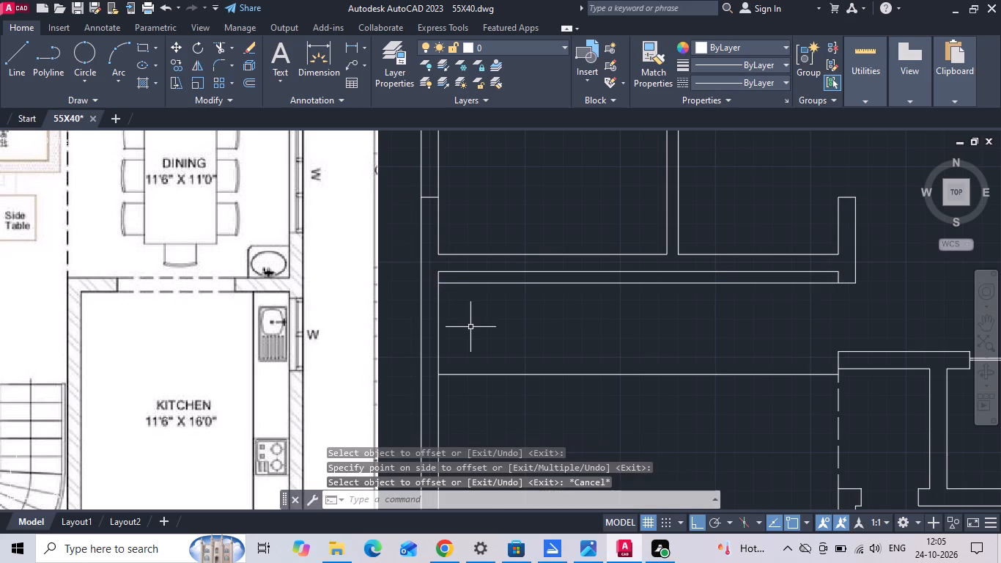
Extend both offset lines across the west wall and trim their parts inside the M- Bed Room, leaving the window's edge lines.
type("EX")
key("space")
left_click_drag(492, 347, 500, 388)
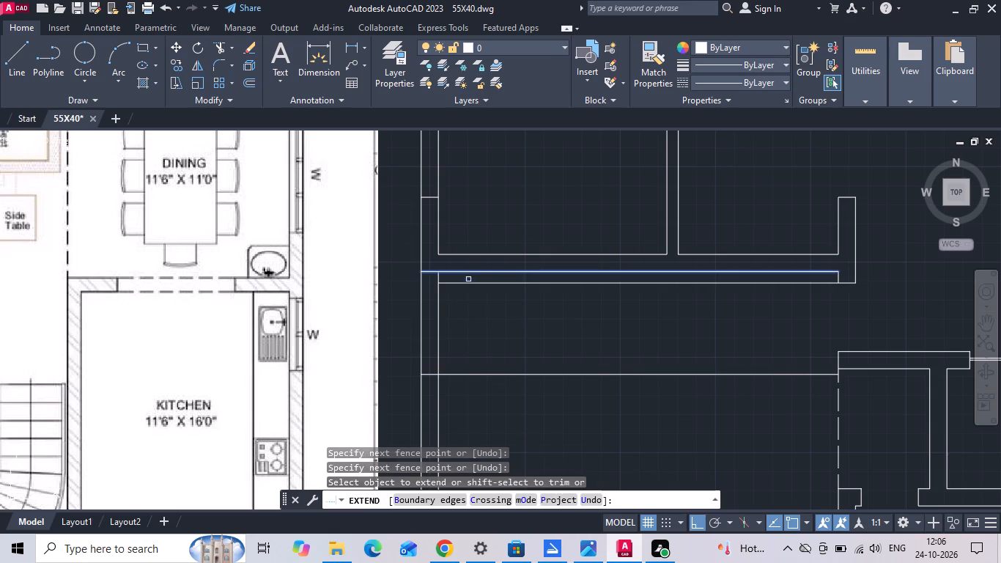
left_click(467, 281)
key("Escape")
key("t")
key("r")
key("space")
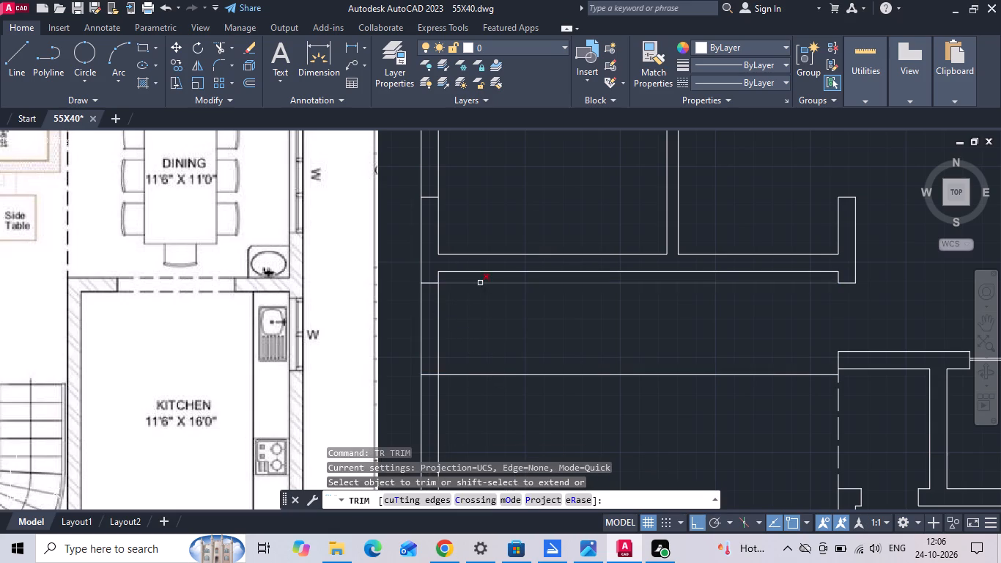
left_click(480, 283)
left_click_drag(494, 320, 498, 383)
key("Escape")
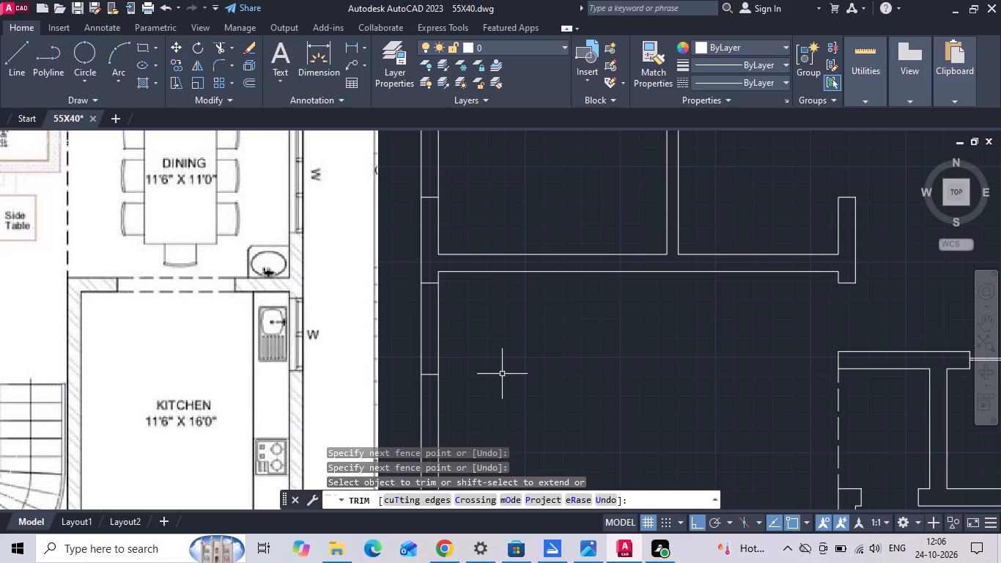
Copy the M- Bed Room's west inner wall line 4" and 5" west to form the window's double glass lines.
left_click(438, 344)
right_click(438, 344)
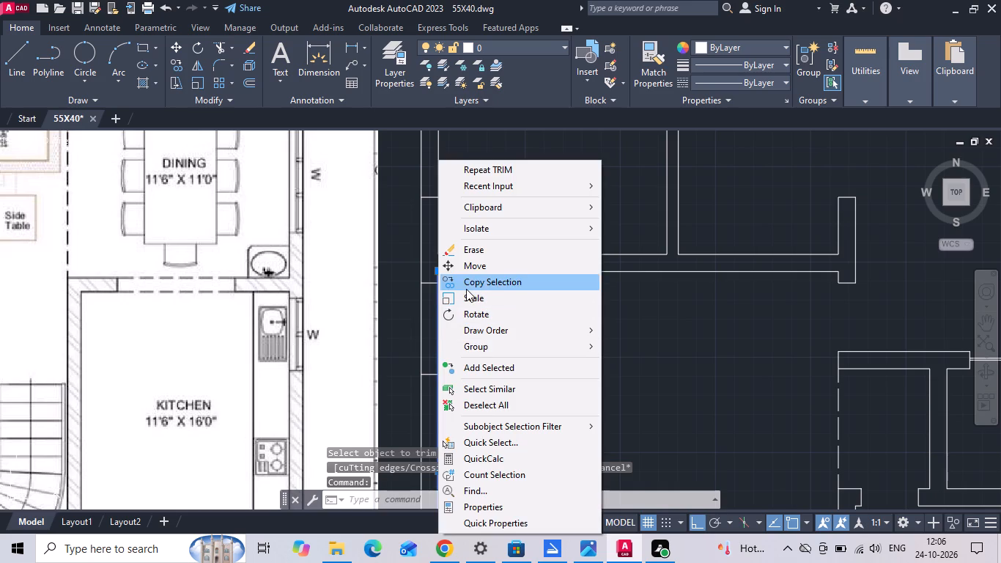
left_click(466, 289)
scroll(533, 339, "up", 1)
middle_click_drag(591, 334, 613, 334)
scroll(596, 335, "up", 1)
left_click_drag(735, 328, 717, 331)
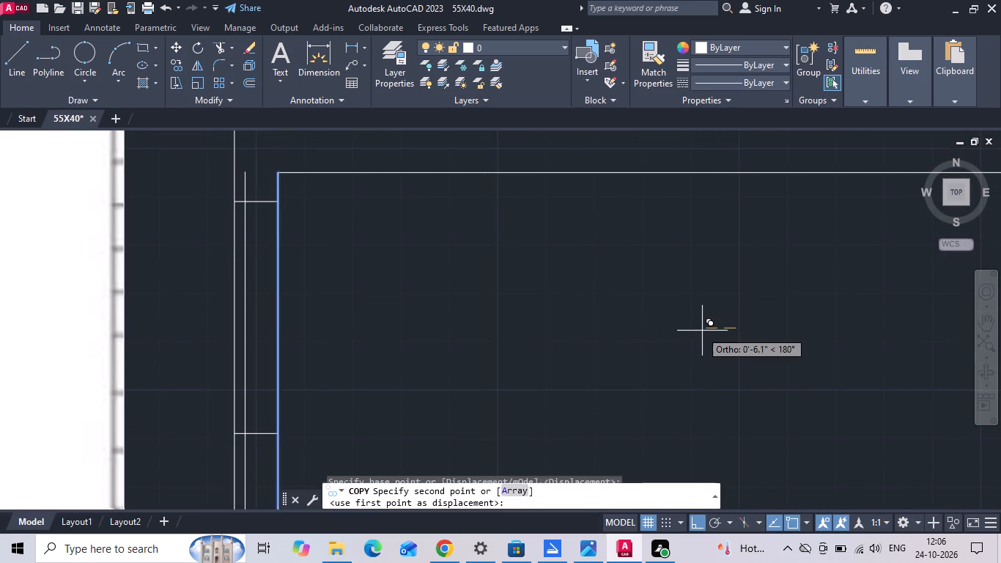
type("4 5")
key("space")
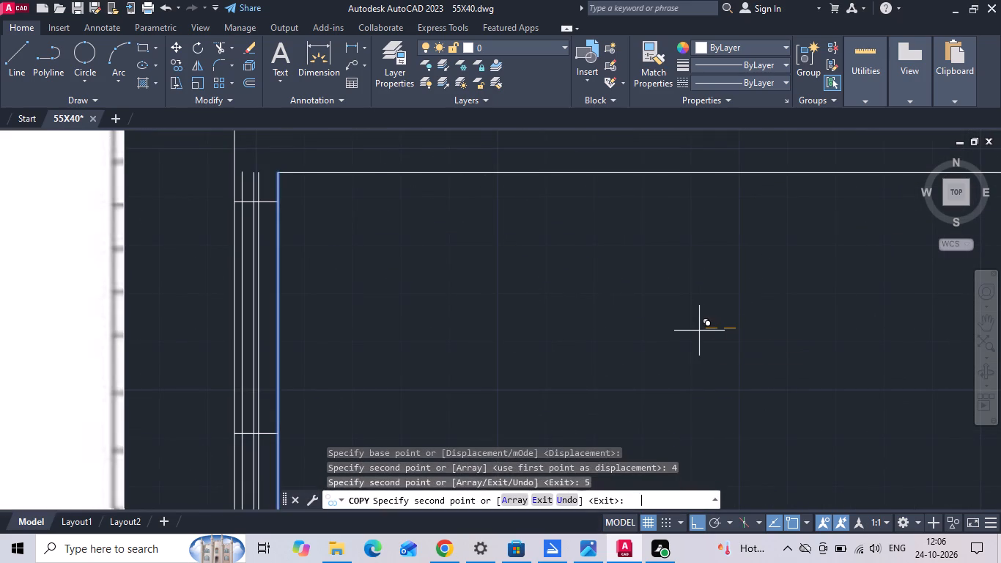
key("Escape")
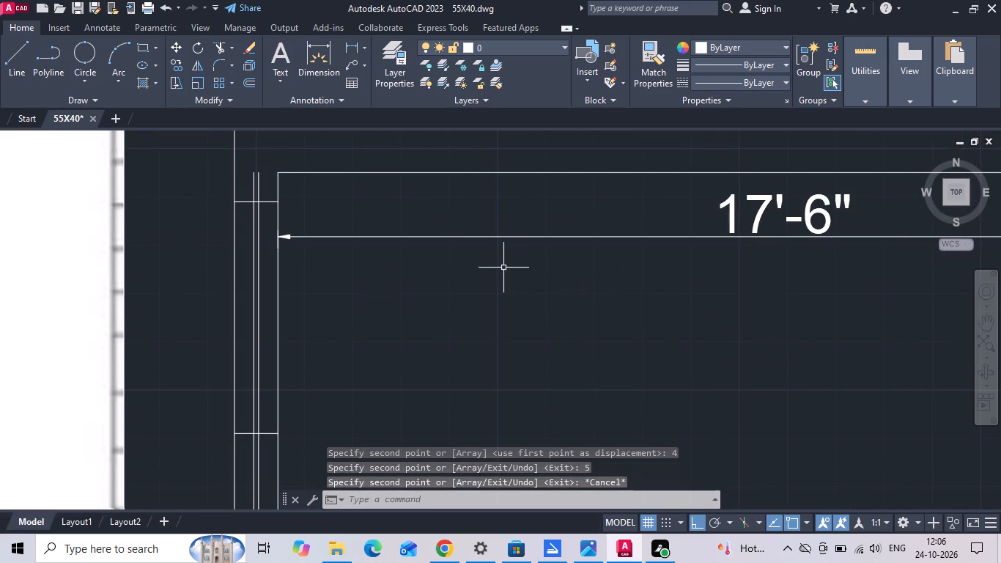
Trim the two glass lines beyond the north and south edges of the M- Bed Room's west window.
key("r")
key("Escape")
type("TR")
key("space")
key("space")
left_click(251, 188)
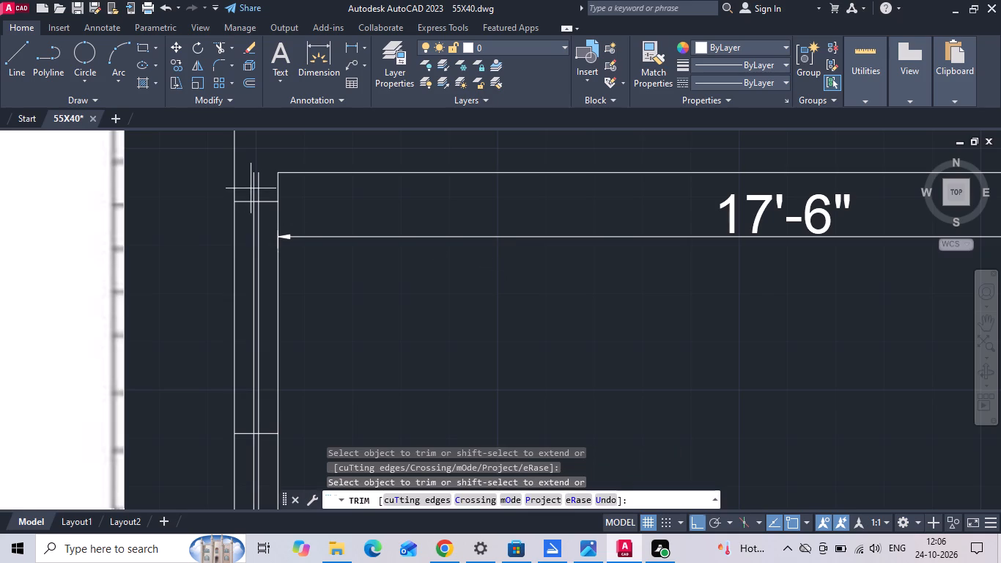
left_click(259, 191)
left_click(254, 456)
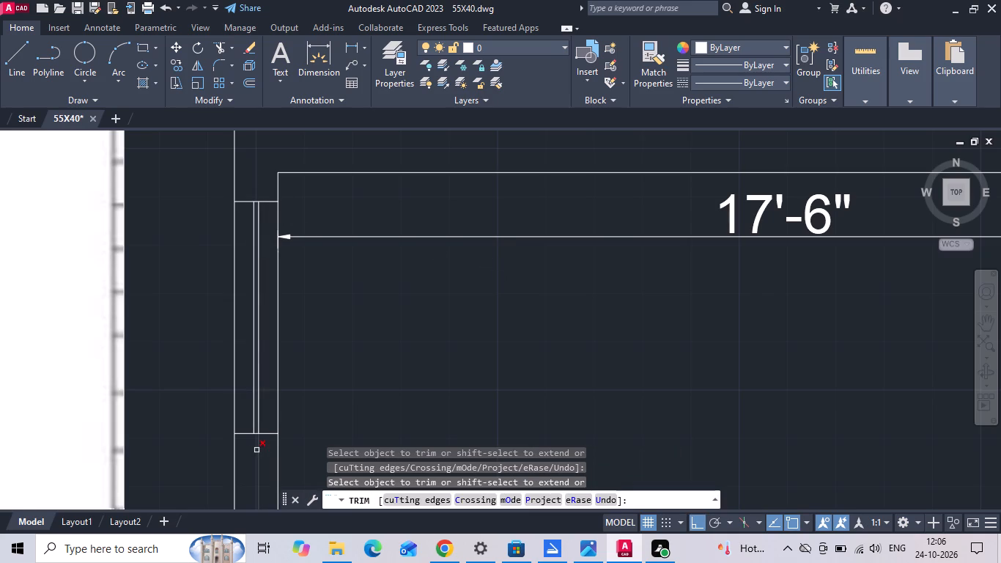
left_click(256, 450)
key("Escape")
Copy the two window glass lines from the window's southeast corner to the southeast corner of the A-Toilet's west ventilator opening.
left_click(265, 372)
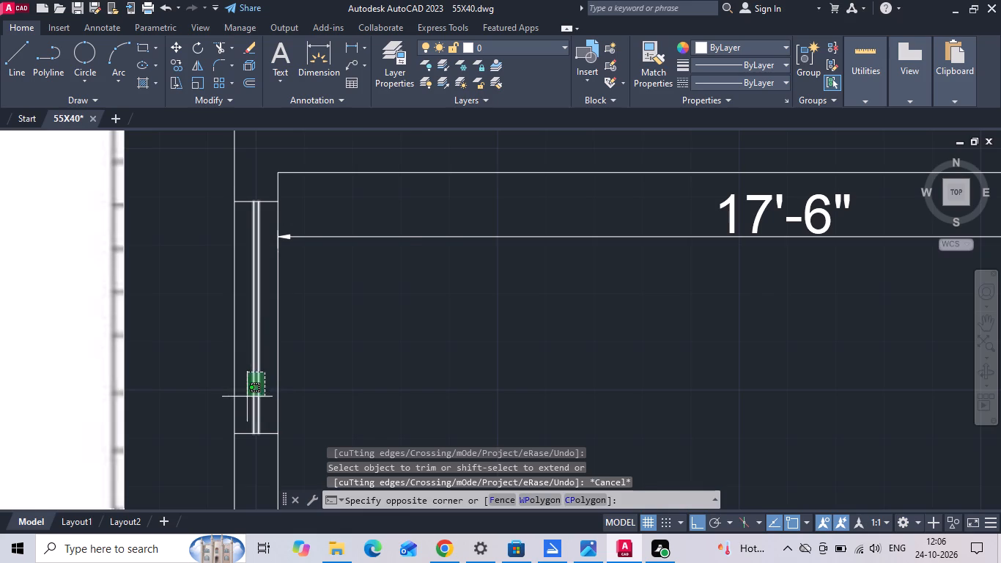
left_click(247, 397)
right_click(247, 397)
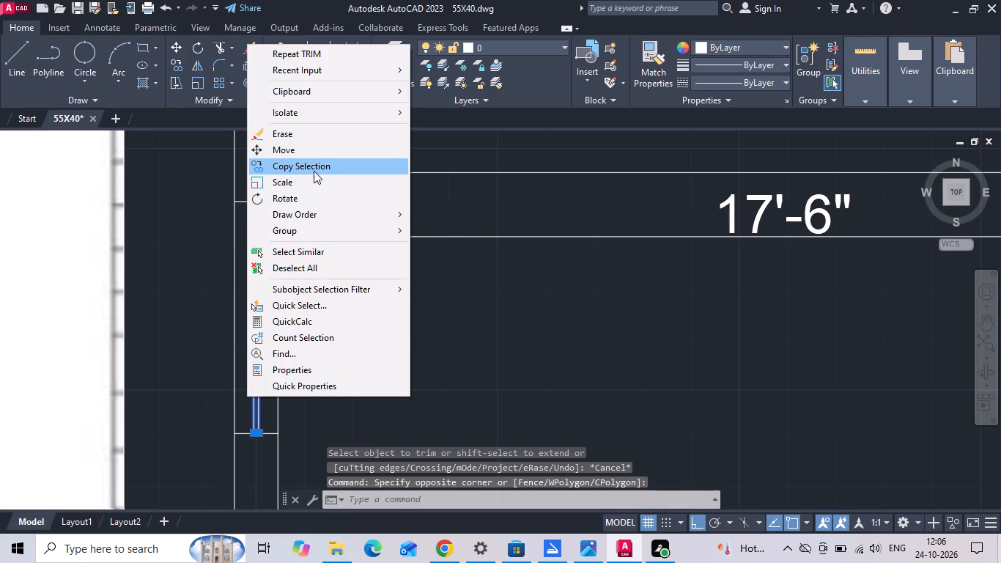
left_click(314, 170)
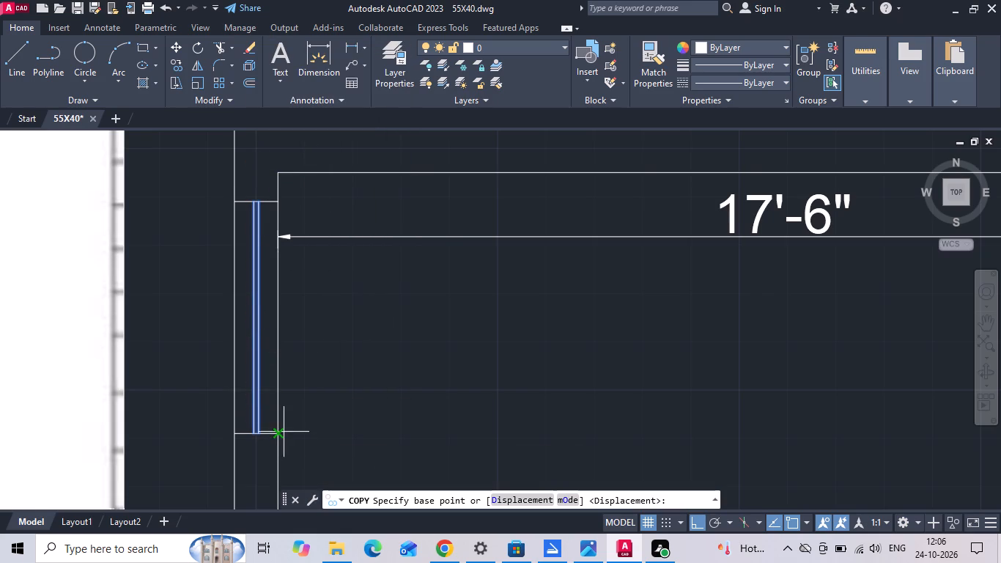
left_click(277, 436)
scroll(284, 443, "down", 3)
middle_click_drag(267, 269, 267, 343)
scroll(278, 411, "up", 3)
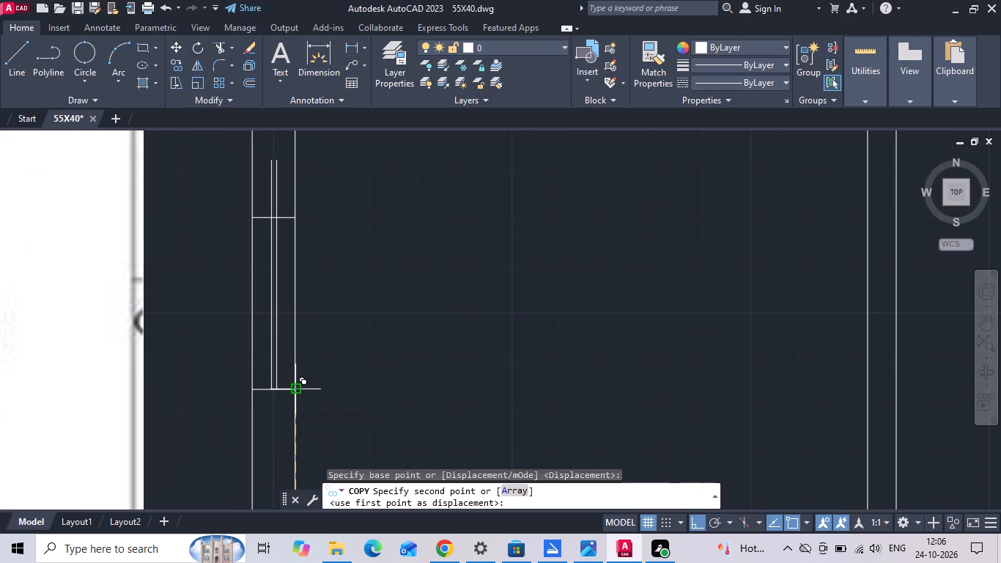
left_click(295, 391)
key("Escape")
Trim the copied glass lines beyond the north edge of the A-Toilet's west ventilator opening.
key("t")
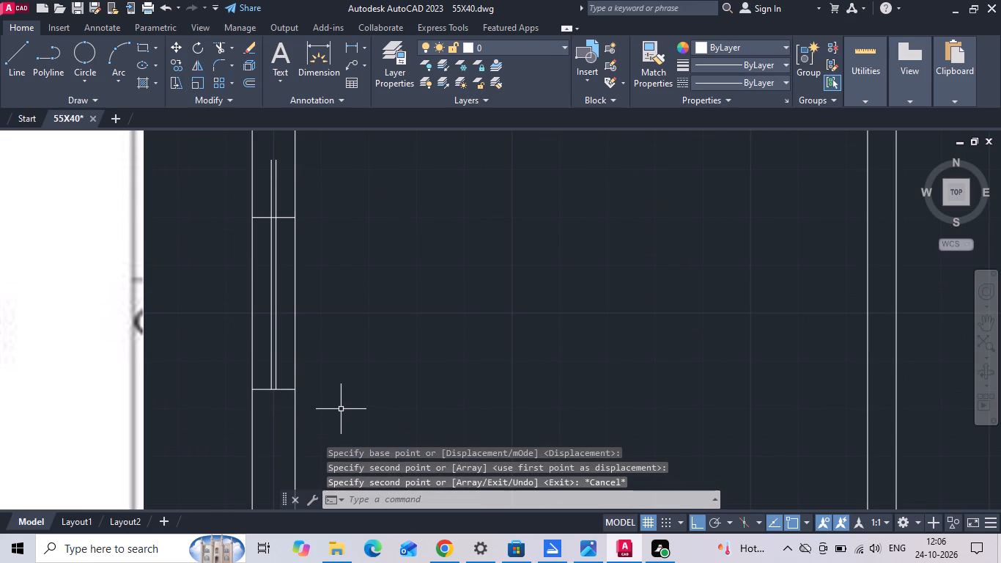
key("r")
key("space")
key("space")
left_click(265, 210)
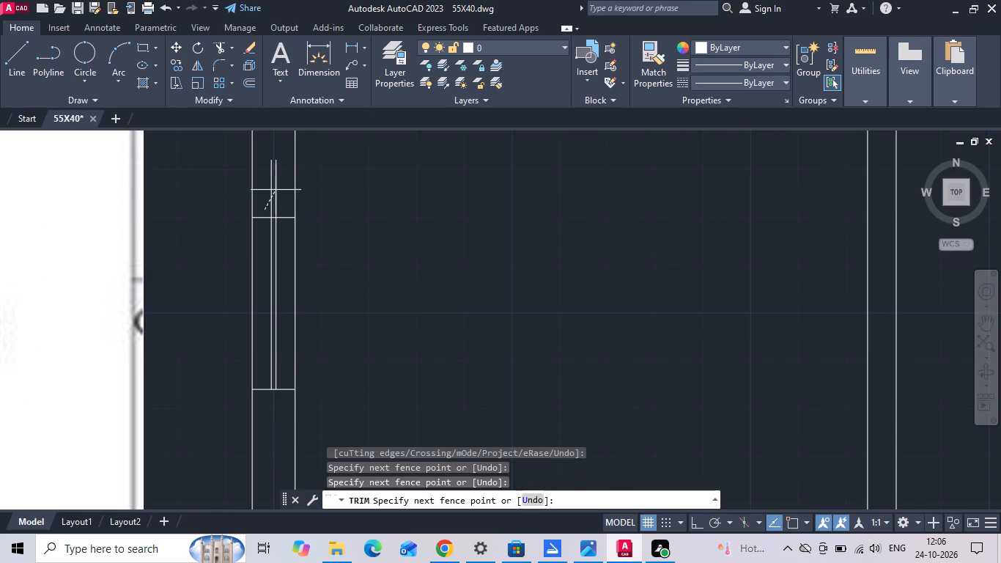
left_click(277, 183)
scroll(515, 236, "down", 1)
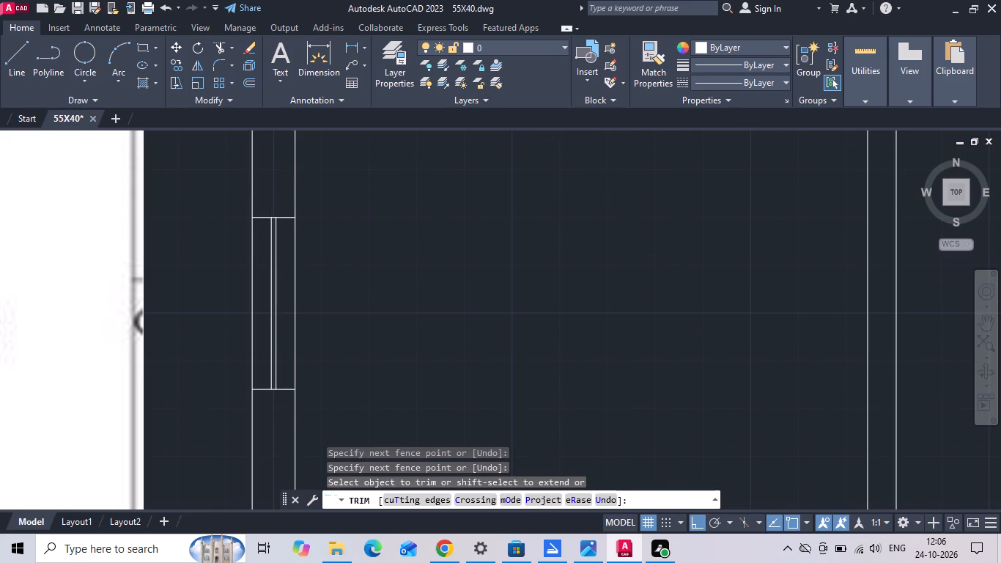
scroll(529, 245, "down", 2)
middle_click_drag(545, 257, 690, 238)
scroll(691, 238, "down", 1)
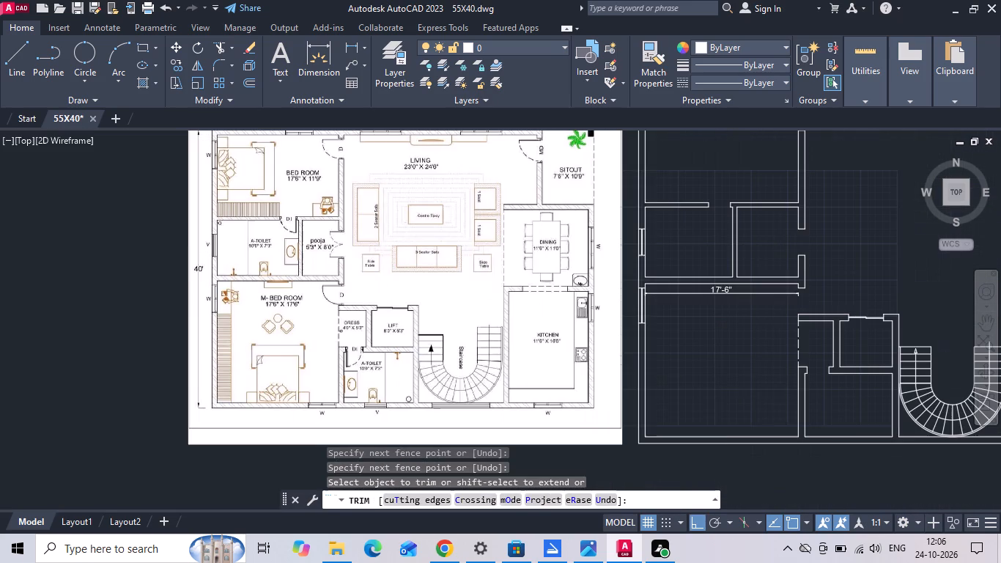
key("Escape")
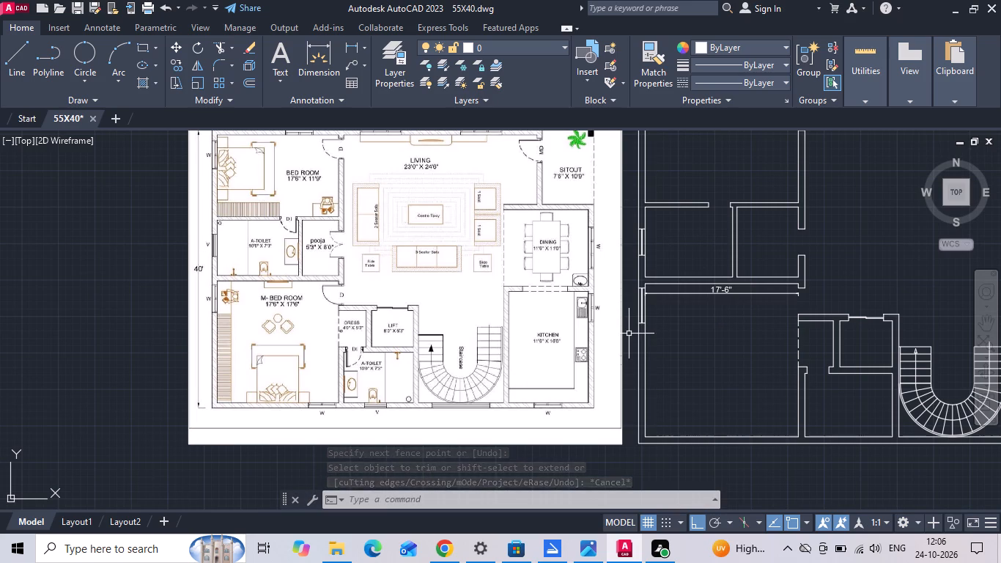
Copy the M- Bed Room's east inner wall line 6" and 4'6" west to set out the south window's edges.
scroll(339, 421, "up", 2)
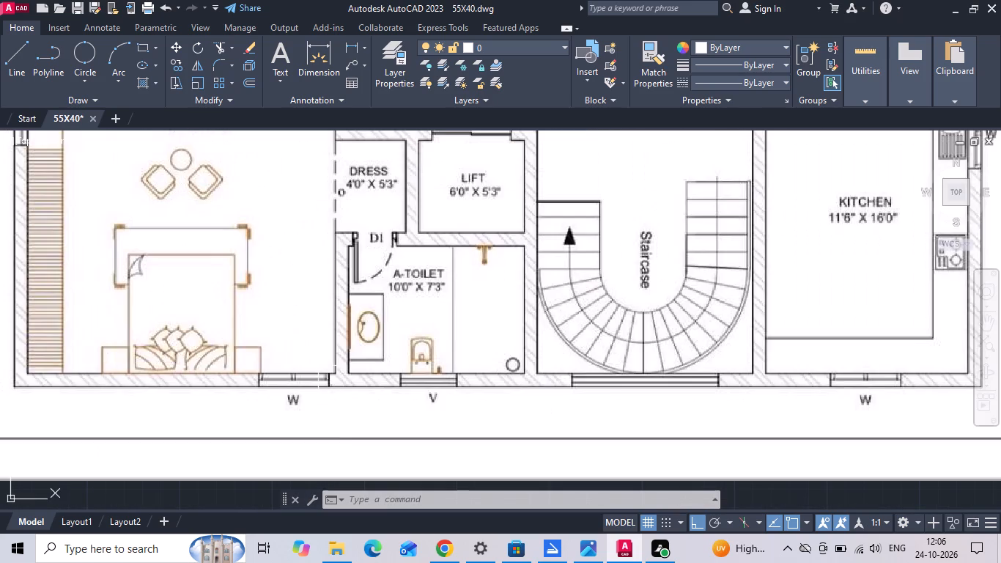
scroll(381, 364, "down", 2)
middle_click_drag(586, 367, 180, 332)
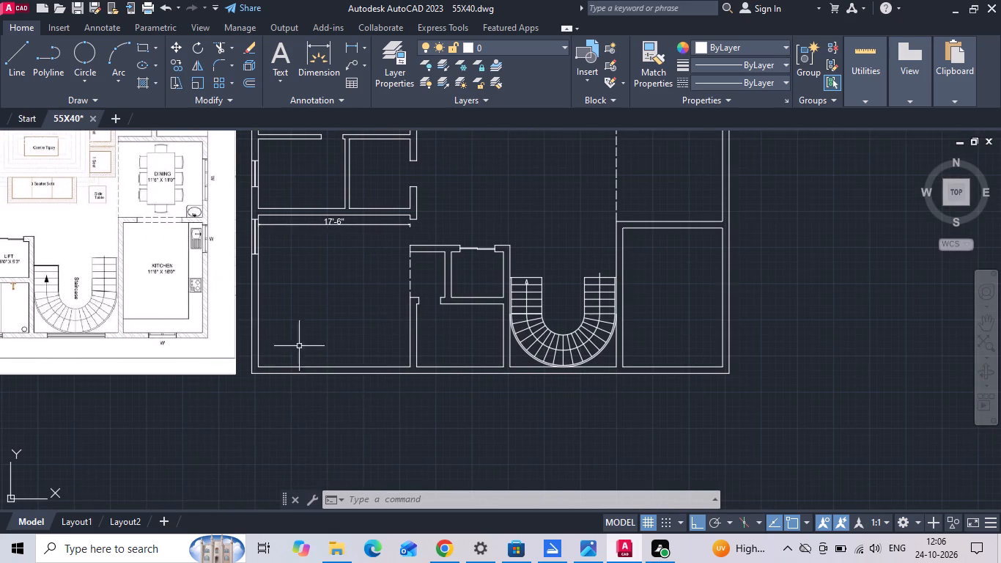
scroll(402, 342, "up", 3)
middle_click_drag(485, 333, 559, 284)
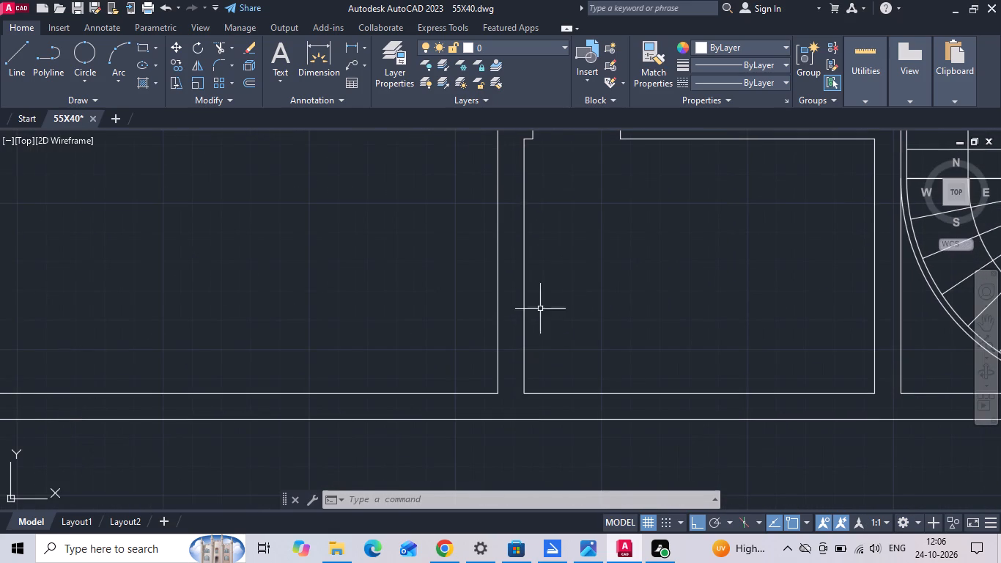
left_click(511, 333)
left_click(437, 330)
right_click(437, 330)
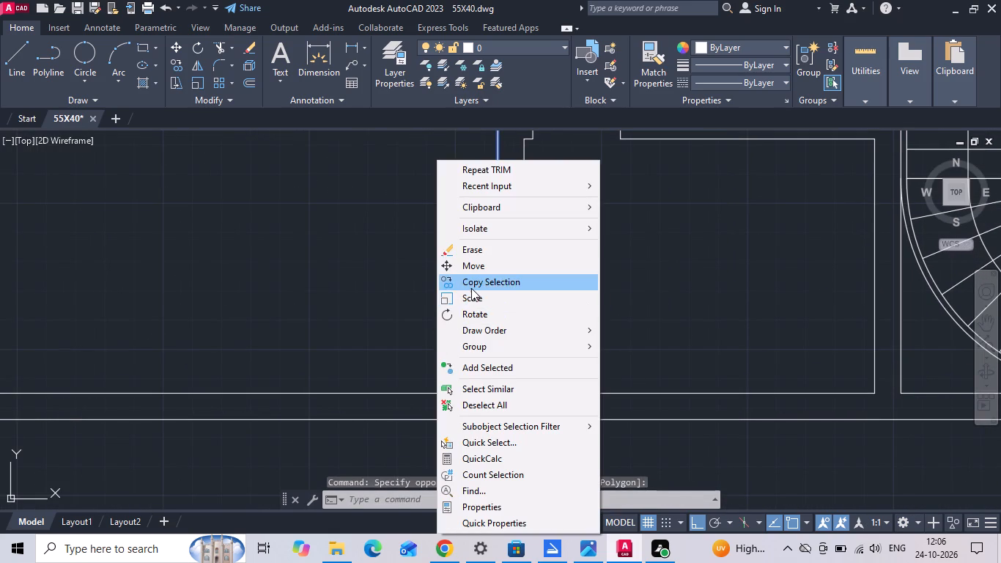
left_click(471, 287)
left_click_drag(454, 295, 413, 300)
type("6")
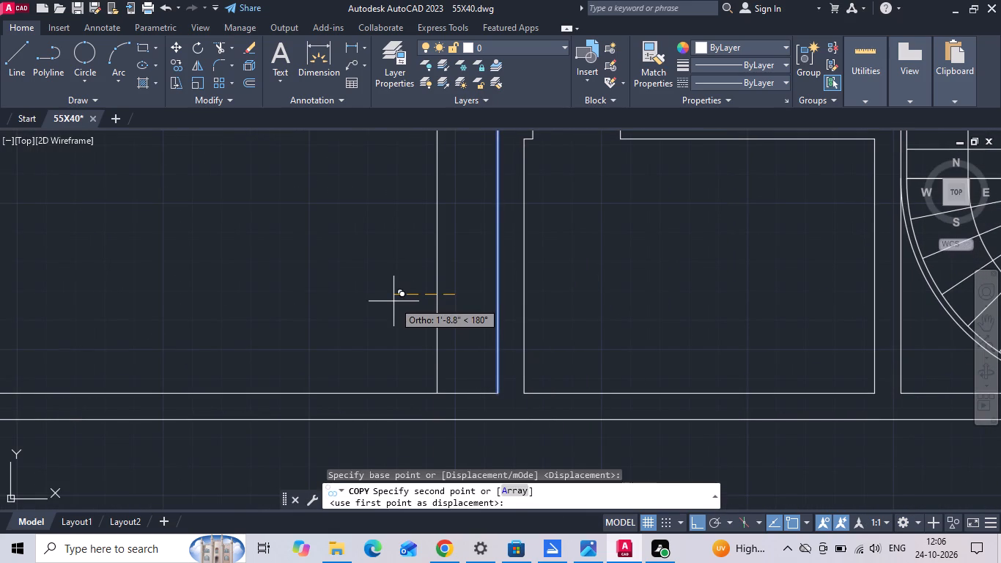
key("space")
key("4")
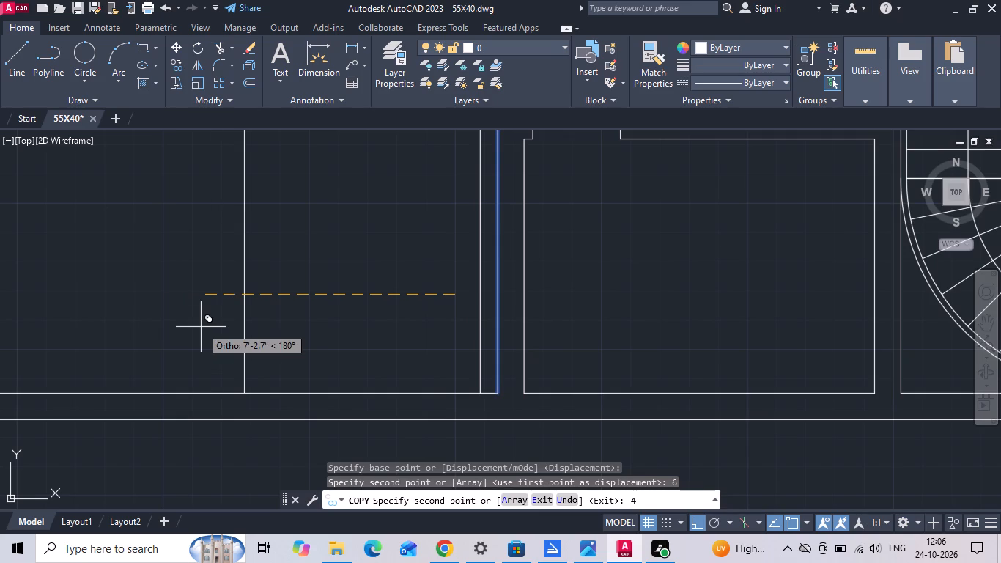
key("apostrophe")
type("6")
key("space")
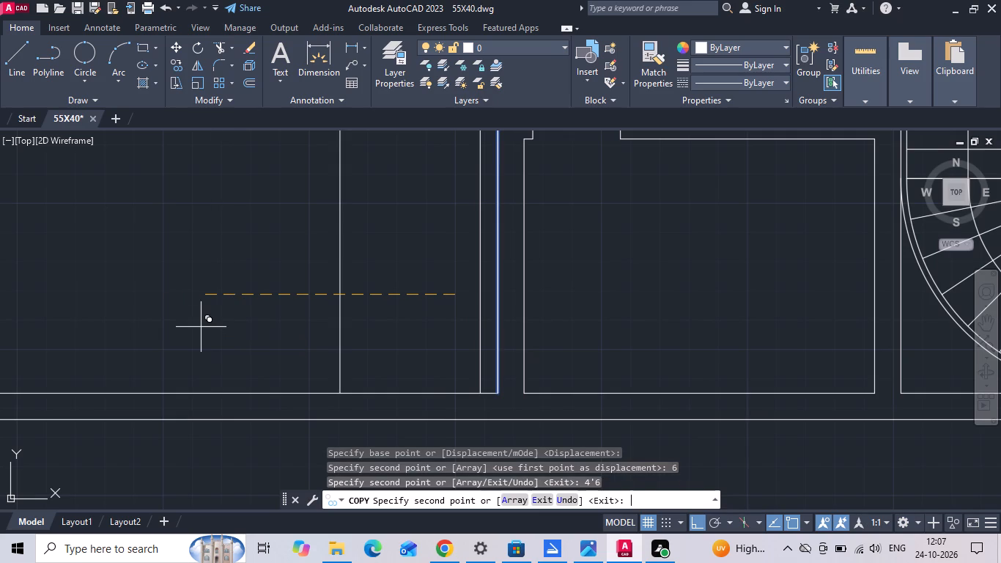
key("Escape")
Extend both copied lines to the outer south wall line and trim their parts inside the M- Bed Room, leaving the window's edge lines.
type("EX")
key("space")
left_click_drag(225, 342, 470, 370)
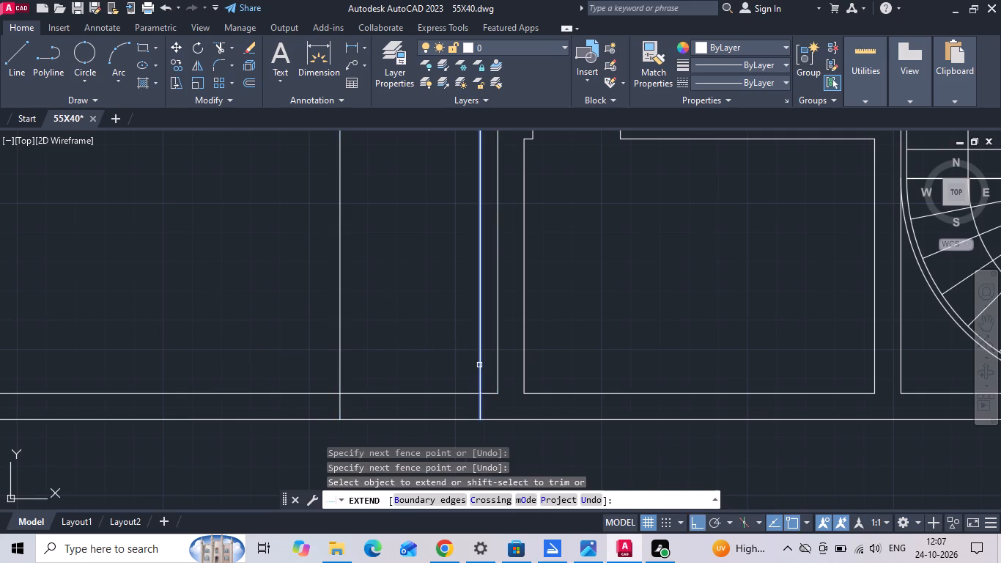
left_click(479, 365)
key("Escape")
type("TR")
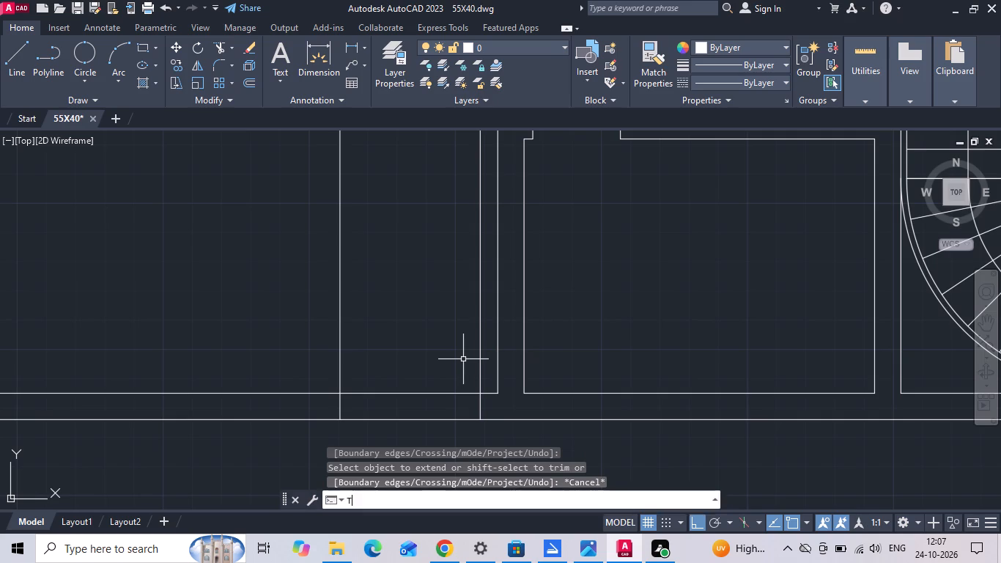
key("space")
key("space")
left_click(357, 352)
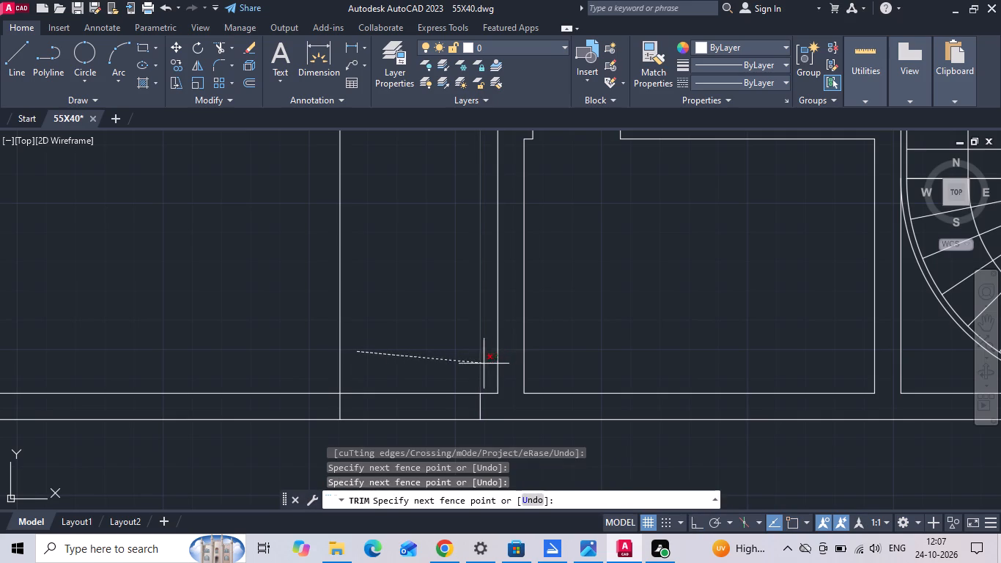
left_click(487, 339)
left_click_drag(444, 345, 433, 347)
left_click(319, 347)
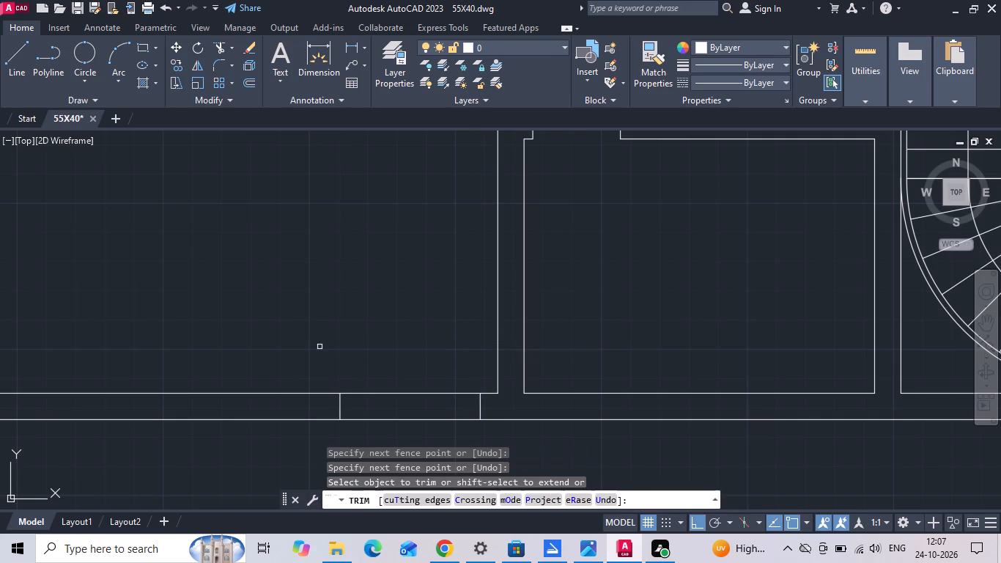
Copy the M- Bed Room's south inner wall line 4" and 5" south to form the window's two glass lines.
key("Escape")
middle_click_drag(322, 351, 481, 273)
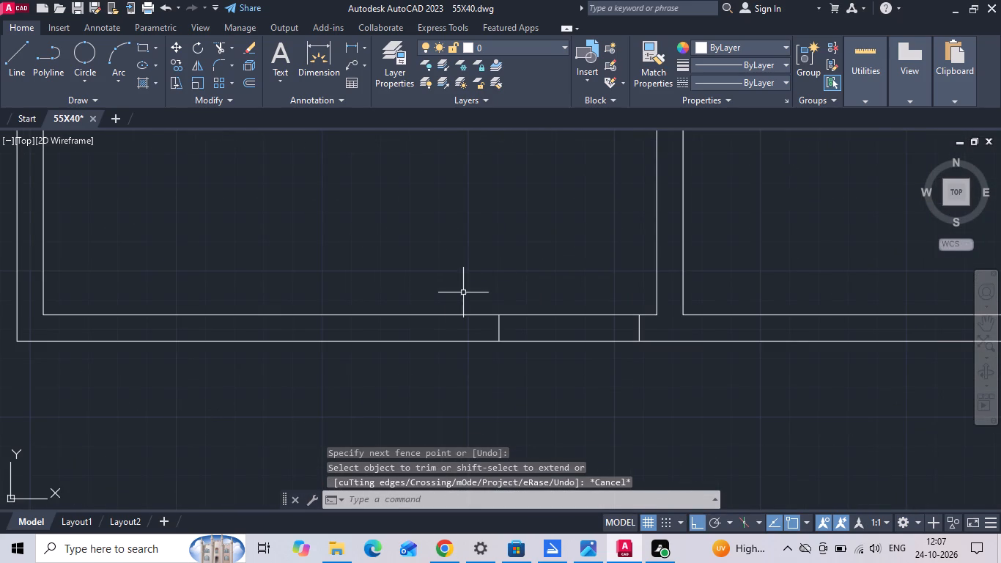
left_click_drag(443, 300, 432, 309)
left_click(407, 325)
right_click(408, 325)
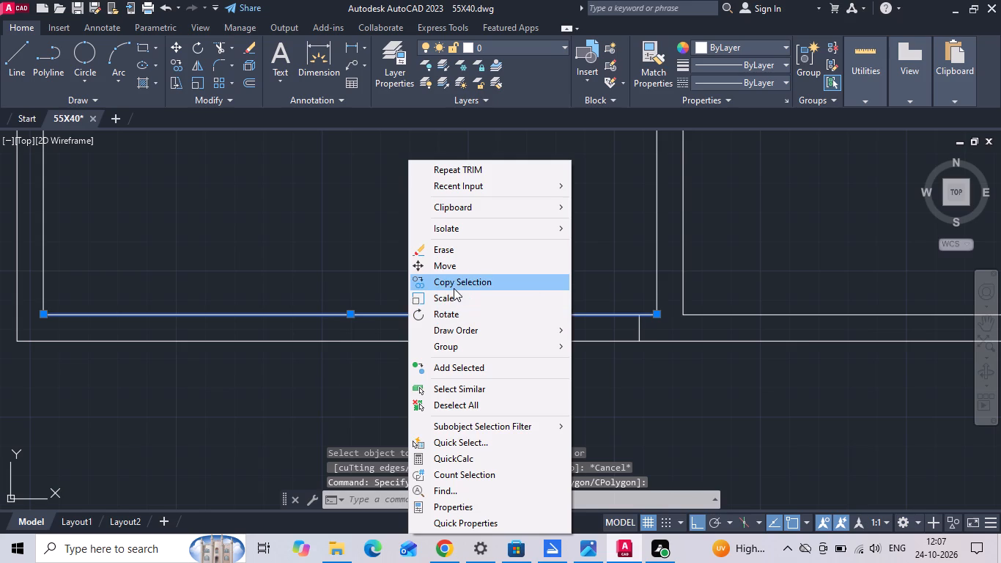
left_click(454, 288)
left_click_drag(476, 226, 477, 236)
type("4 5")
key("space")
key("Escape")
Trim both copied glass lines beyond the east and west edges of the M- Bed Room's south window.
type("TR")
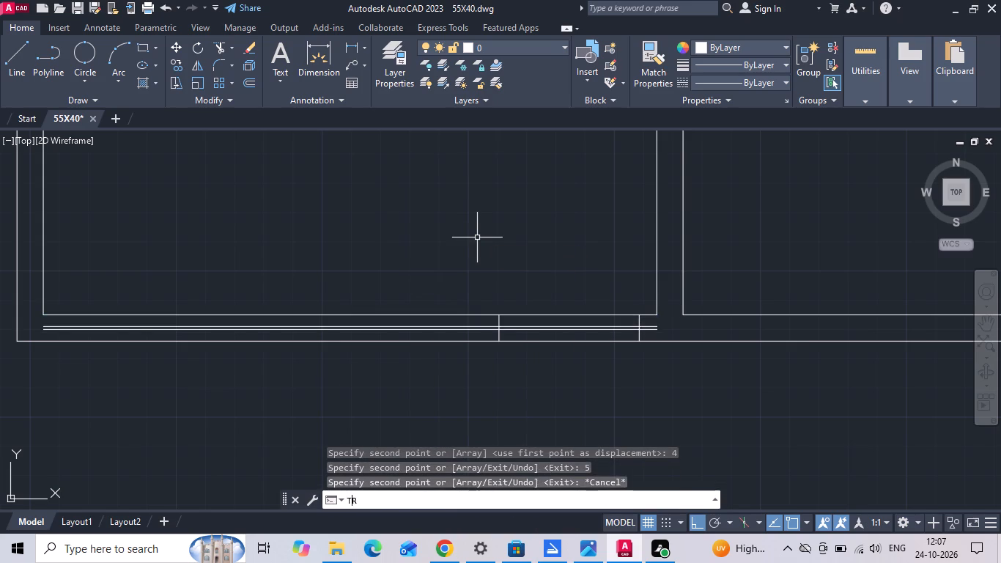
key("space")
key("space")
left_click(646, 328)
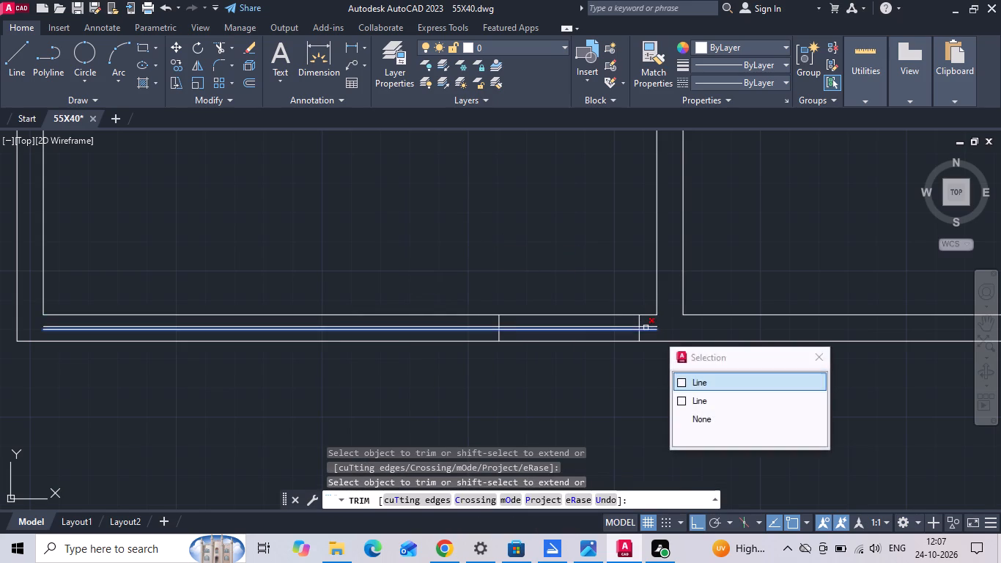
left_click(646, 325)
left_click(646, 326)
left_click(646, 327)
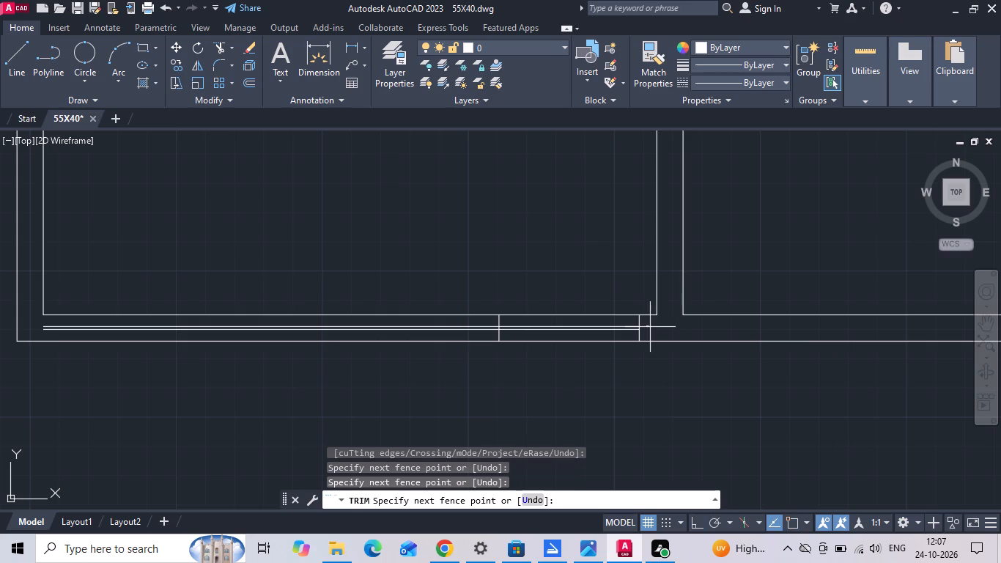
left_click(659, 327)
scroll(469, 337, "down", 1)
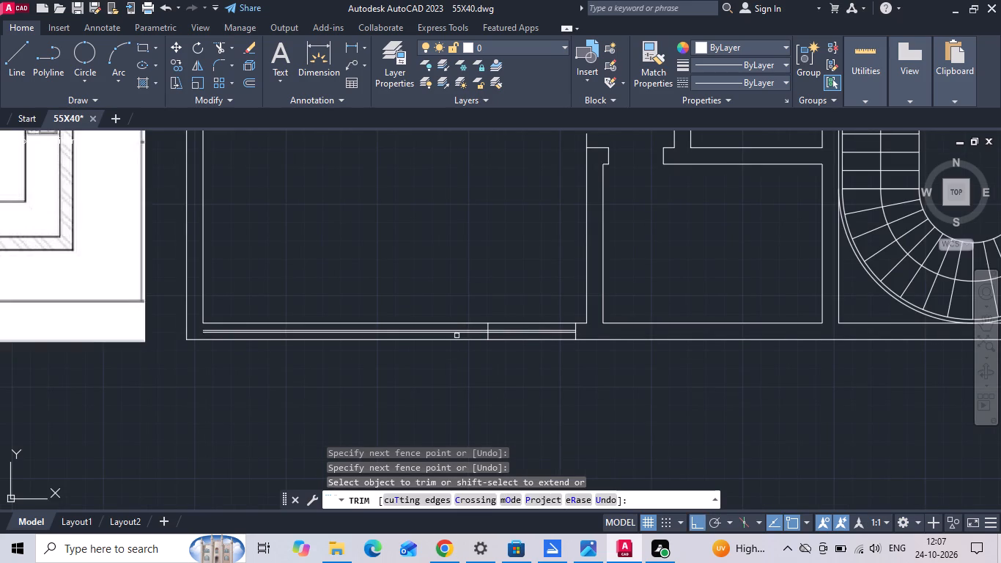
left_click(457, 336)
left_click(451, 328)
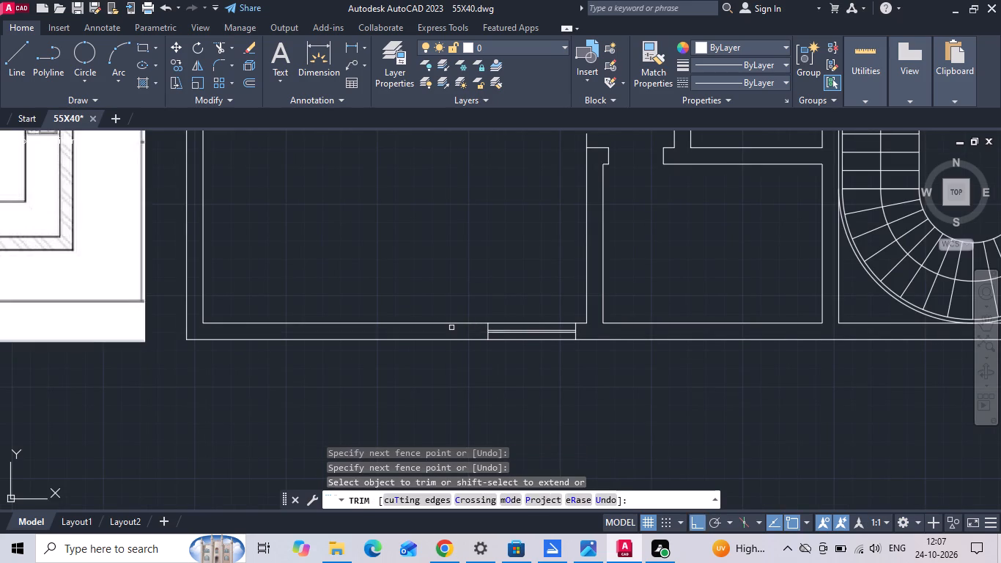
key("Escape")
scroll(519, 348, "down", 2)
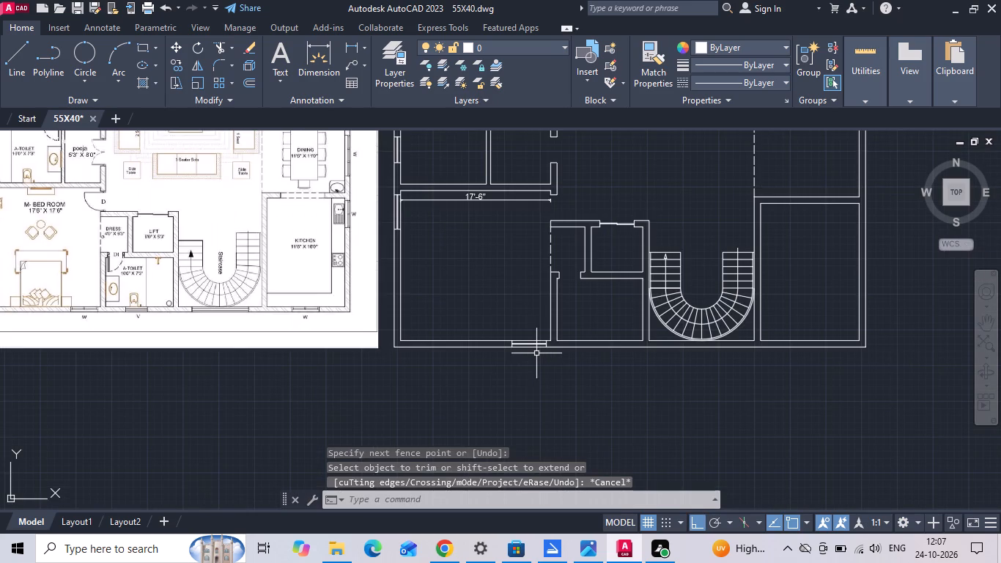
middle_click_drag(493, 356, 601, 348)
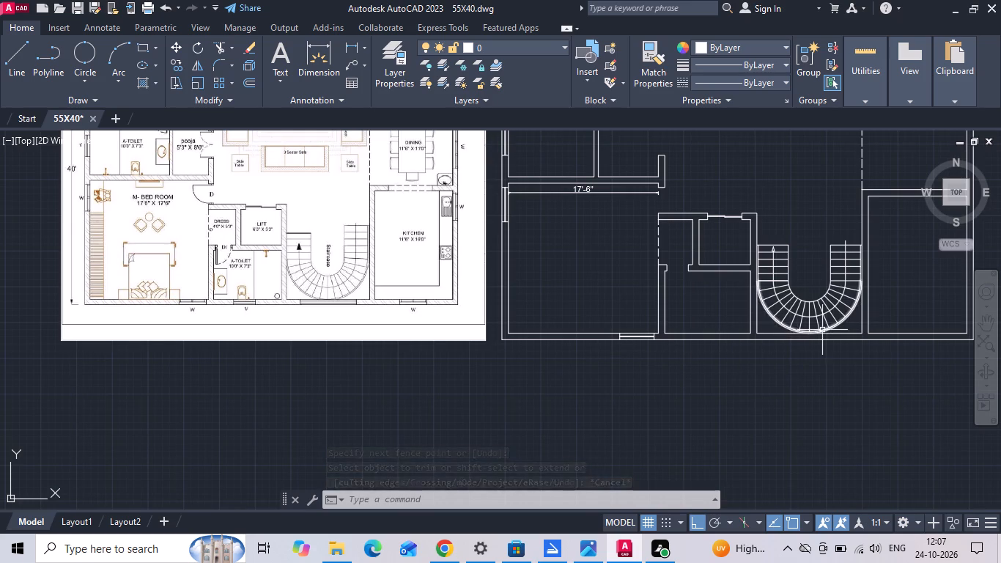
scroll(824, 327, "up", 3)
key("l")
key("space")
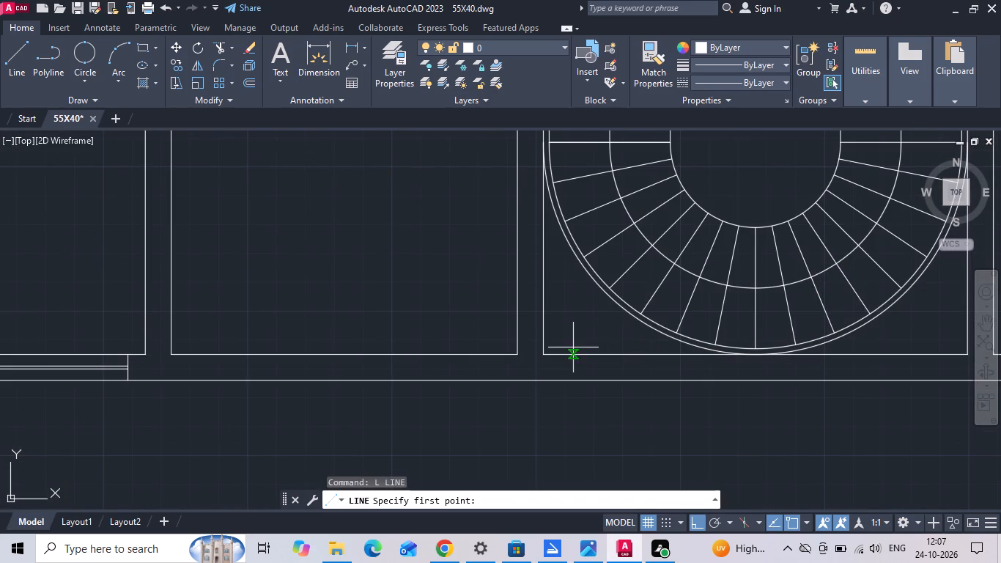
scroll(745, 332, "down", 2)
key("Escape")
Draw a vertical line from the midpoint of the south A-Toilet's south inner wall line to beyond the outer wall line.
scroll(410, 353, "up", 1)
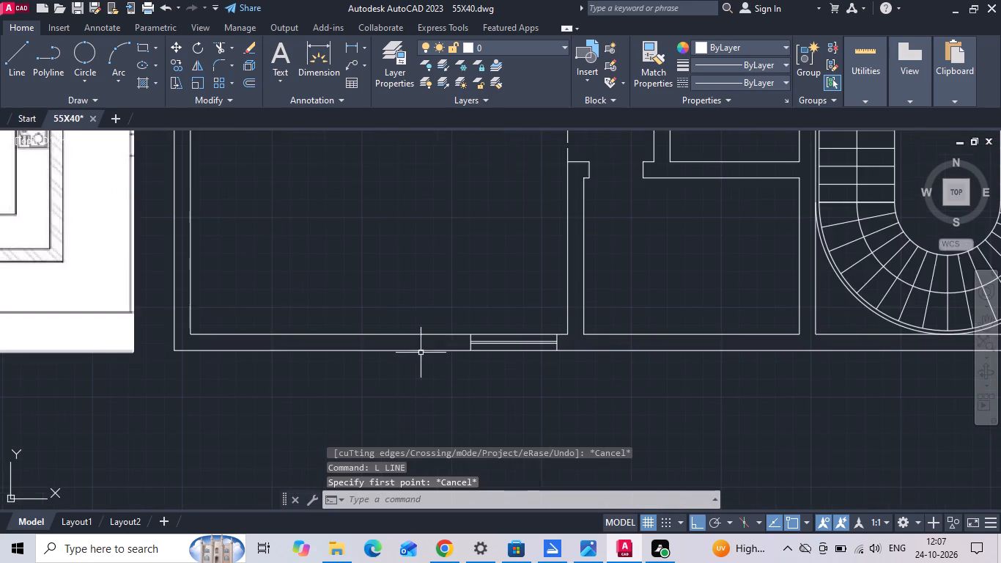
scroll(592, 350, "up", 1)
key("l")
key("space")
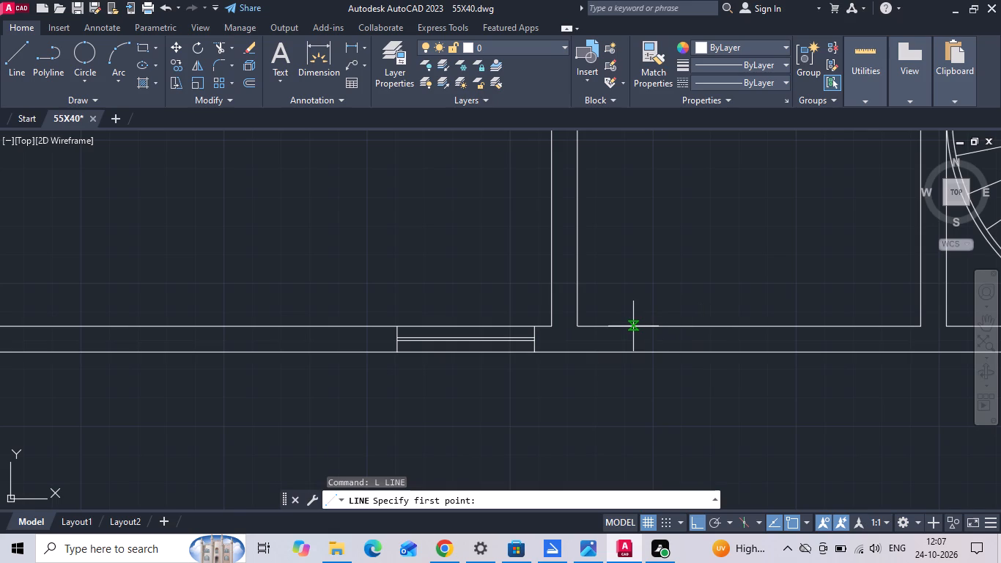
left_click(745, 324)
left_click(746, 384)
key("Escape")
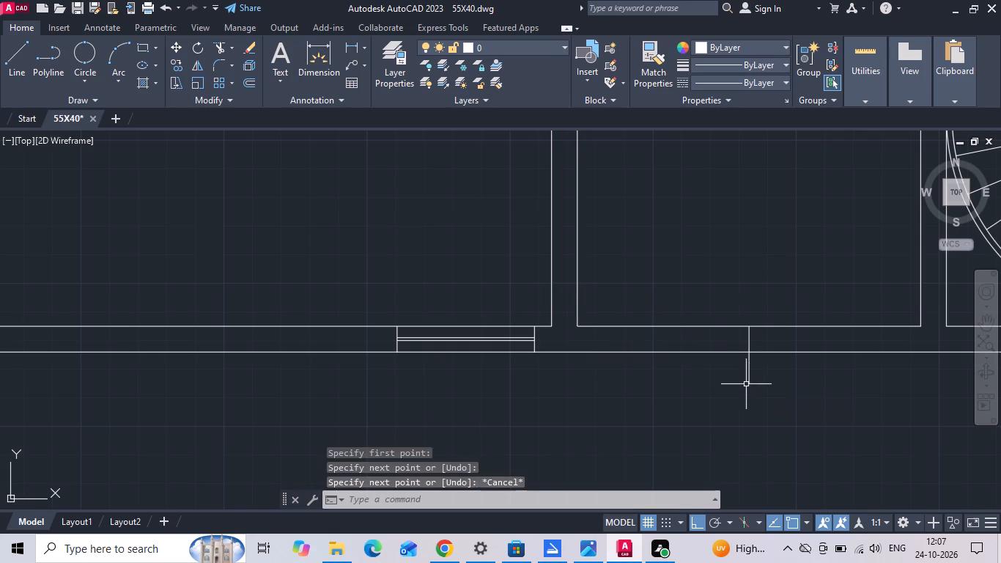
Offset the A-Toilet's vertical centre line 1'6" to both west and east to set out the ventilator's edges.
middle_click_drag(746, 385, 642, 390)
type("O 1'")
type("6")
key("space")
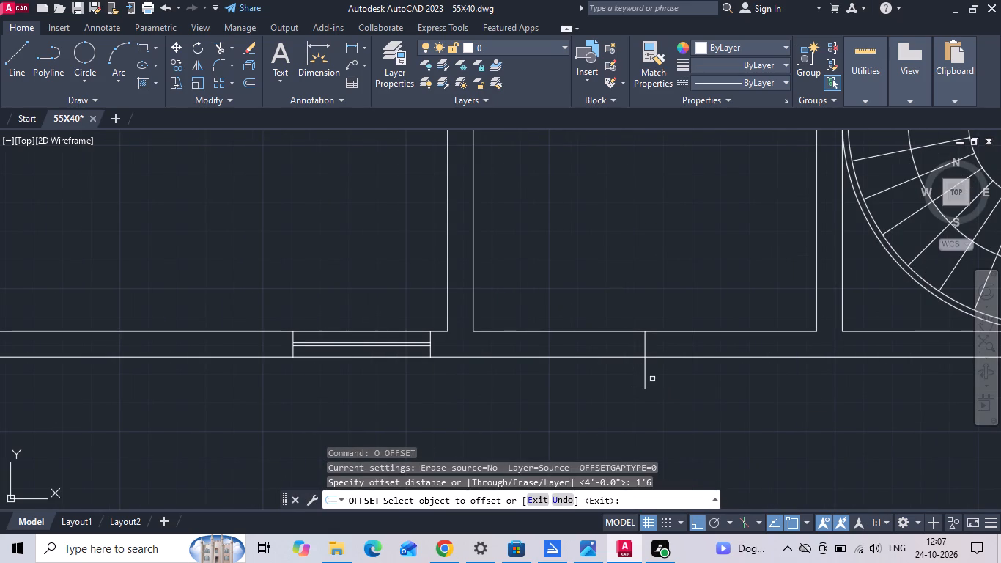
left_click(644, 382)
left_click(513, 403)
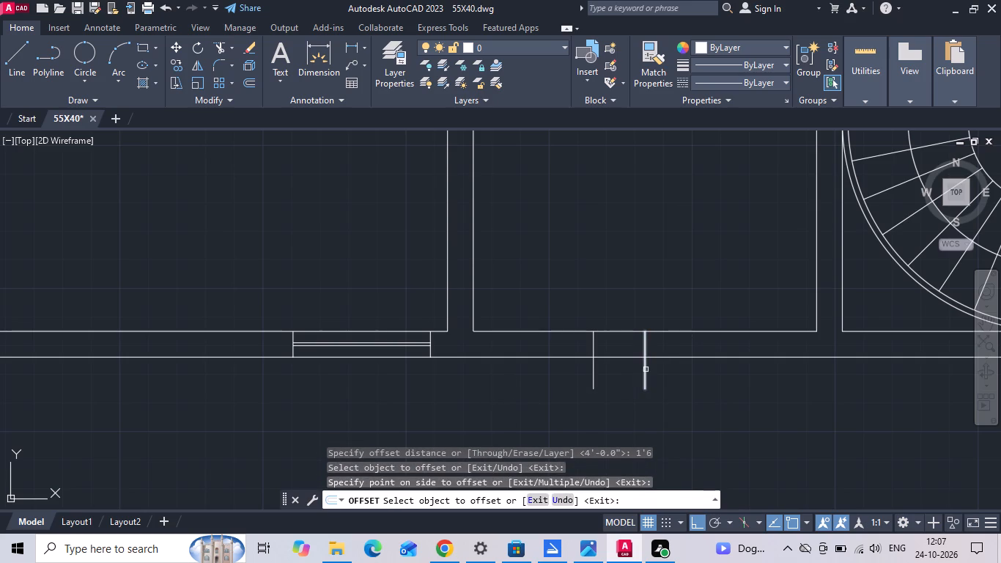
left_click(646, 369)
left_click(703, 367)
key("Escape")
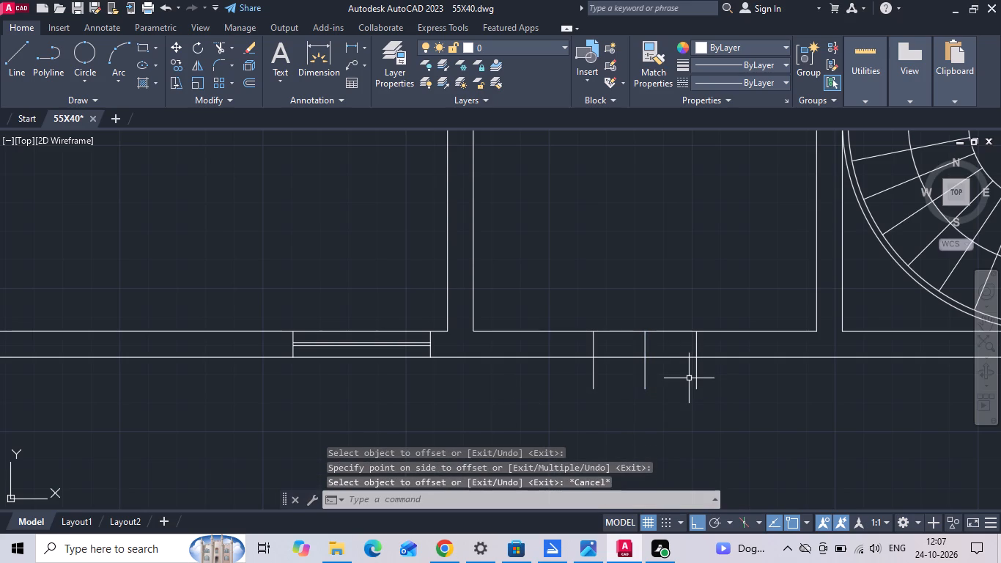
Trim the ventilator lines below the outer wall line and remove the centre line between the two edges.
type("TR")
key("space")
key("space")
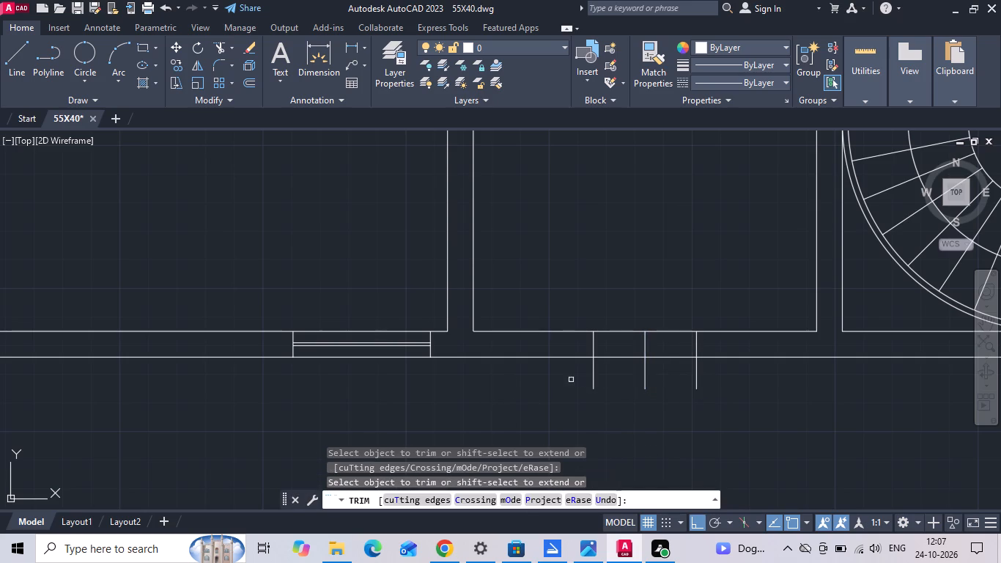
left_click_drag(571, 380, 602, 376)
left_click(717, 372)
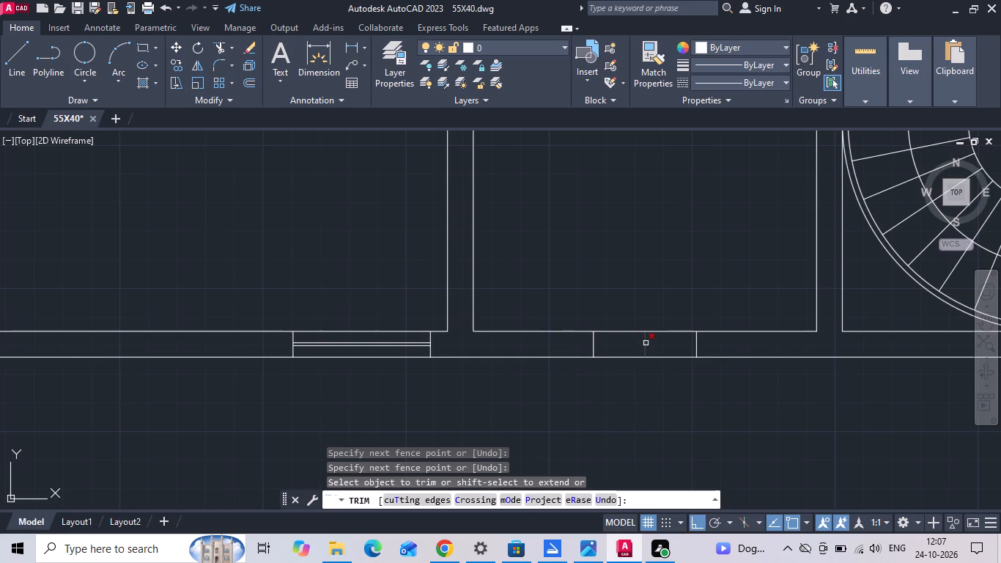
left_click(646, 343)
key("Escape")
Copy the M- Bed Room south window's two glass lines from its northwest corner to the A-Toilet south ventilator's northwest corner.
scroll(317, 343, "up", 2)
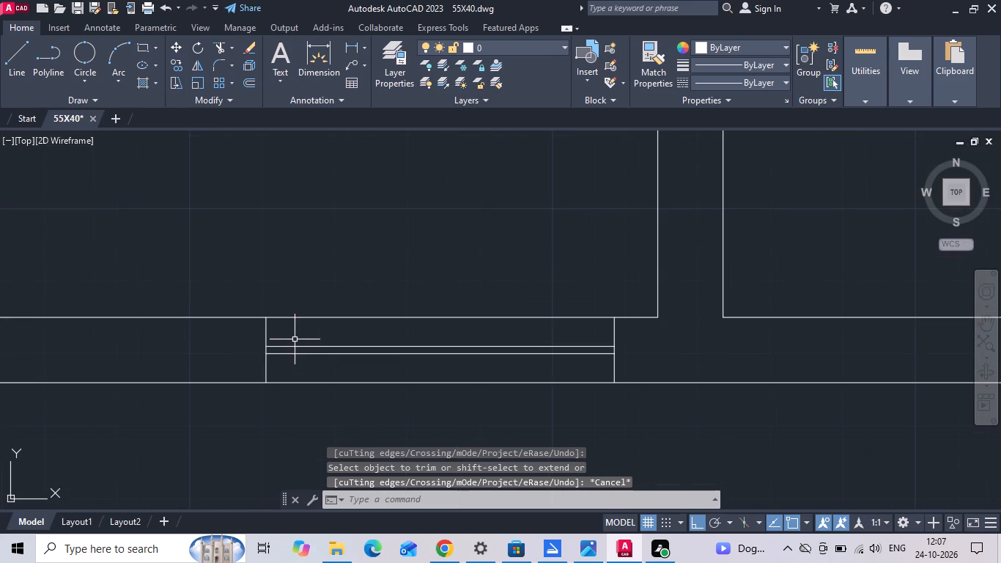
left_click(295, 339)
left_click(279, 369)
right_click(279, 369)
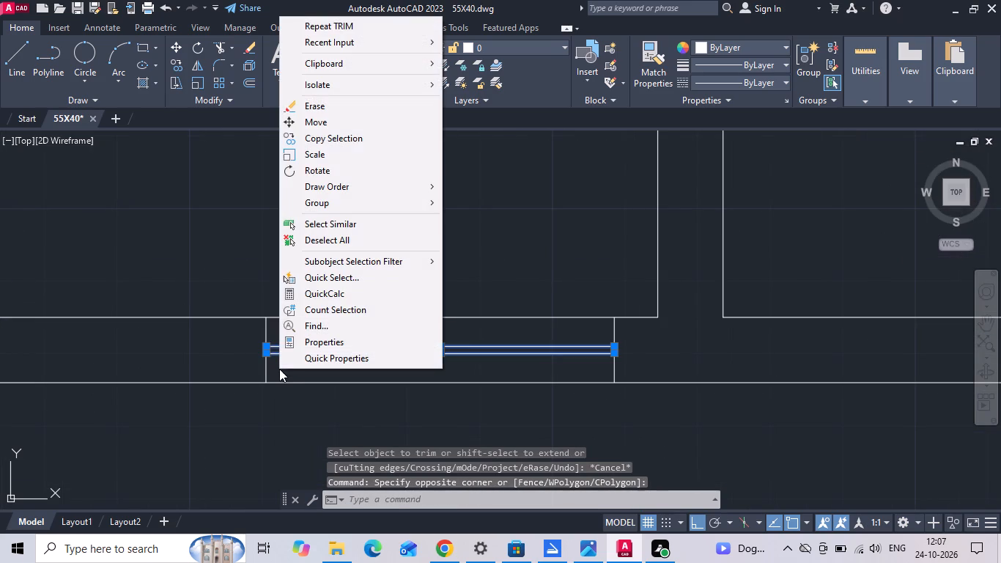
left_click(291, 143)
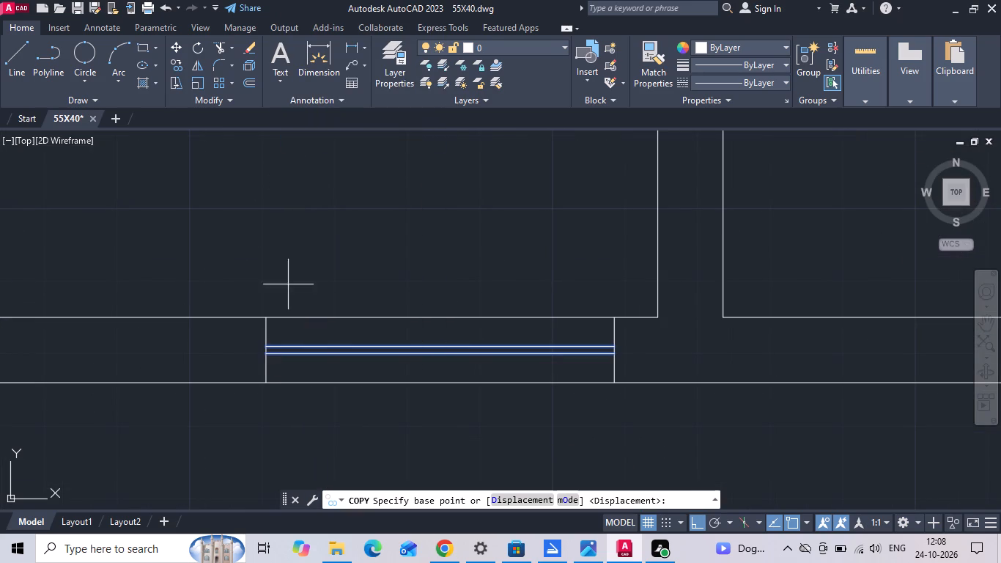
left_click(264, 319)
scroll(263, 320, "down", 1)
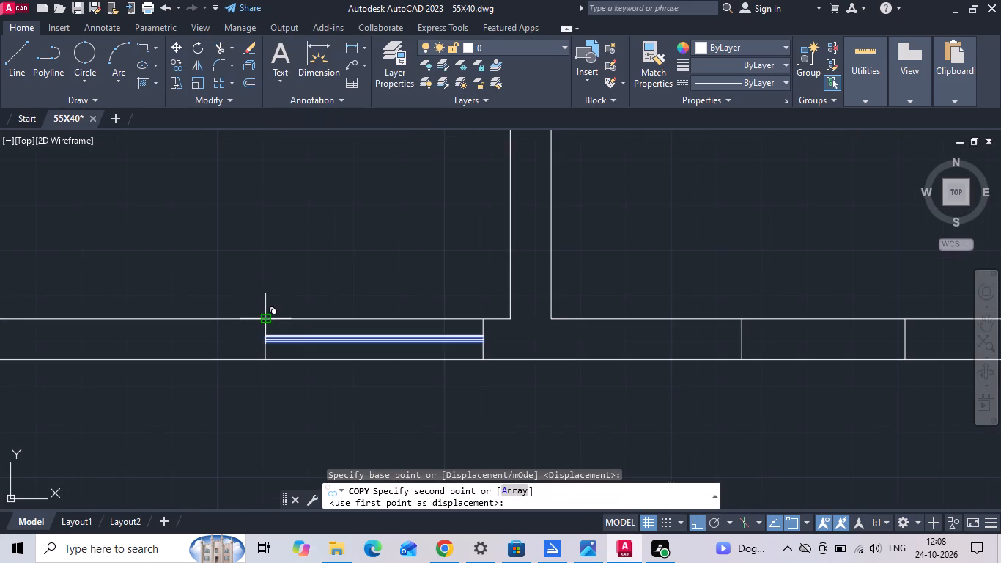
left_click(742, 318)
middle_click_drag(742, 318, 571, 302)
key("Escape")
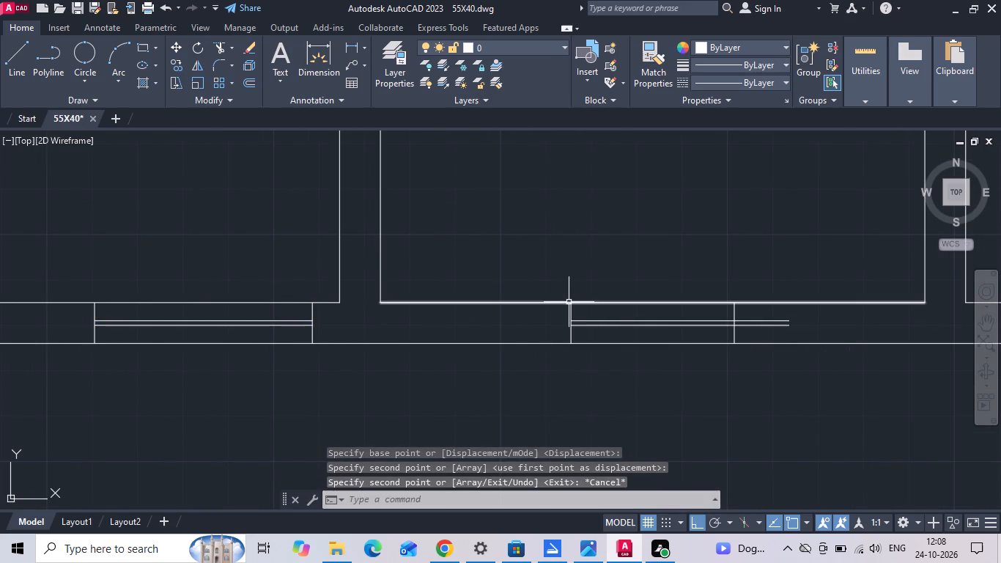
Trim the copied glass lines beyond the east edge of the A-Toilet's south ventilator.
type("TR")
key("space")
key("space")
left_click(754, 322)
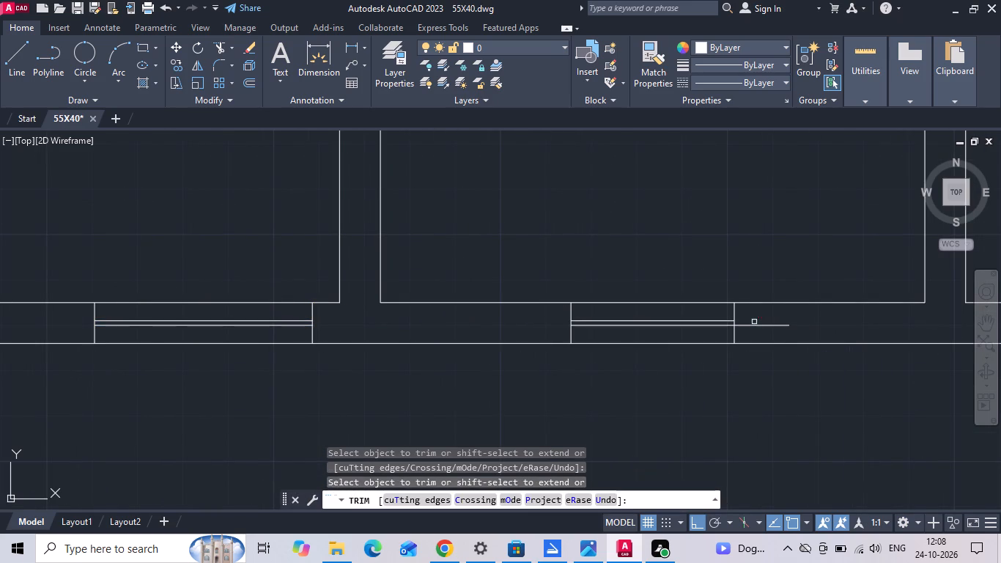
left_click(754, 325)
key("Escape")
Save the drawing.
key("ctrl+s")
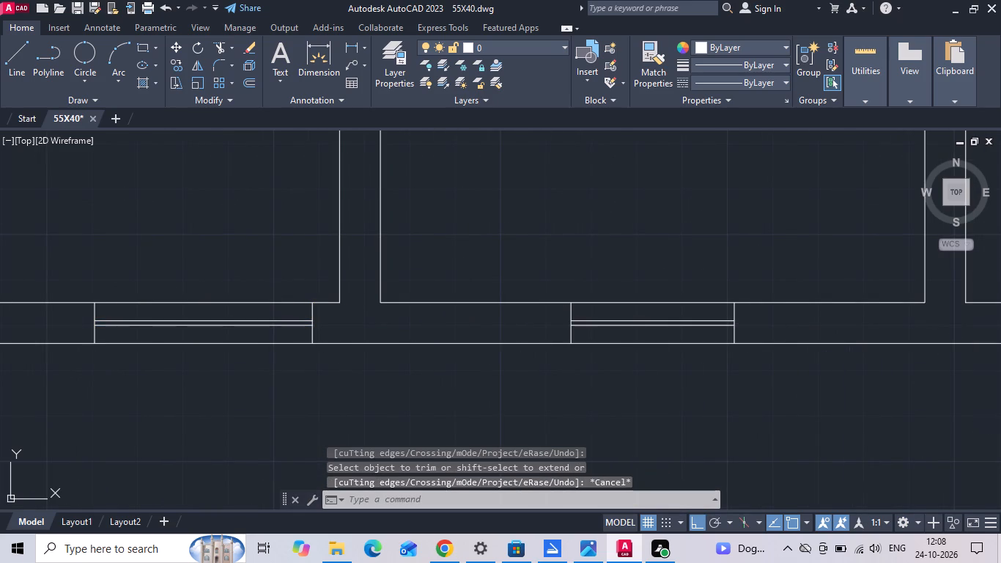
key("ctrl+s")
Measure the width of the staircase's south window in the reference image.
scroll(731, 326, "down", 4)
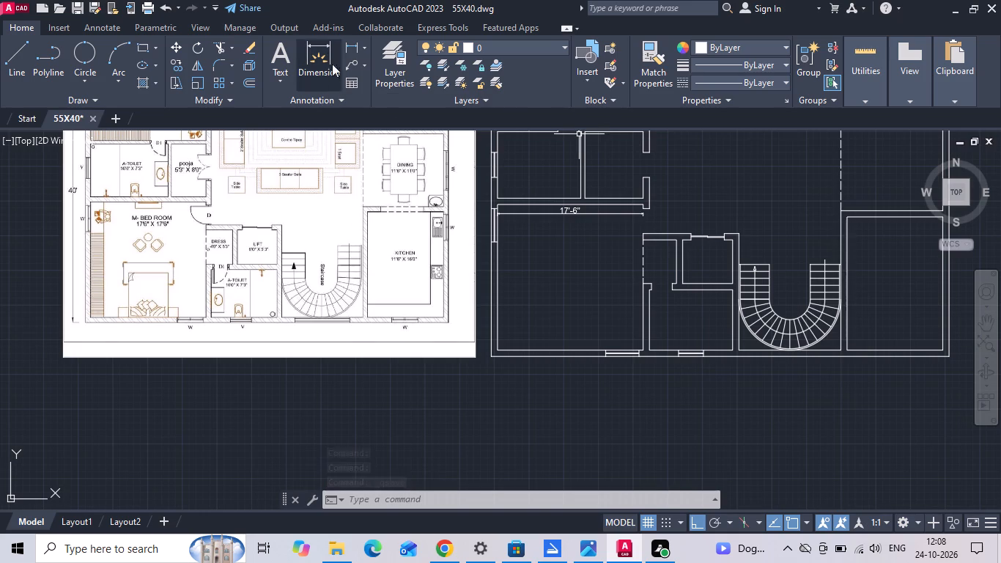
left_click(350, 45)
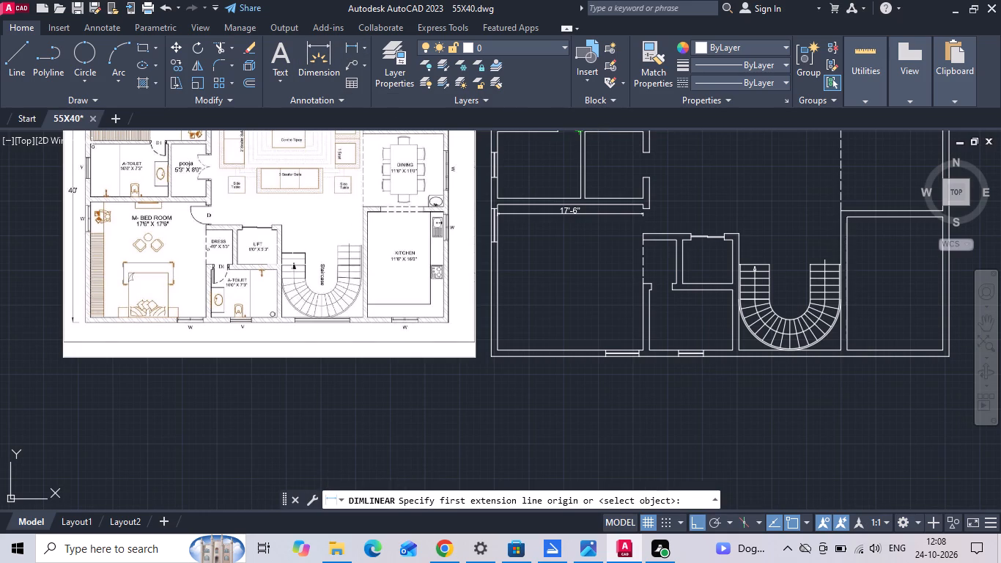
scroll(295, 341, "up", 4)
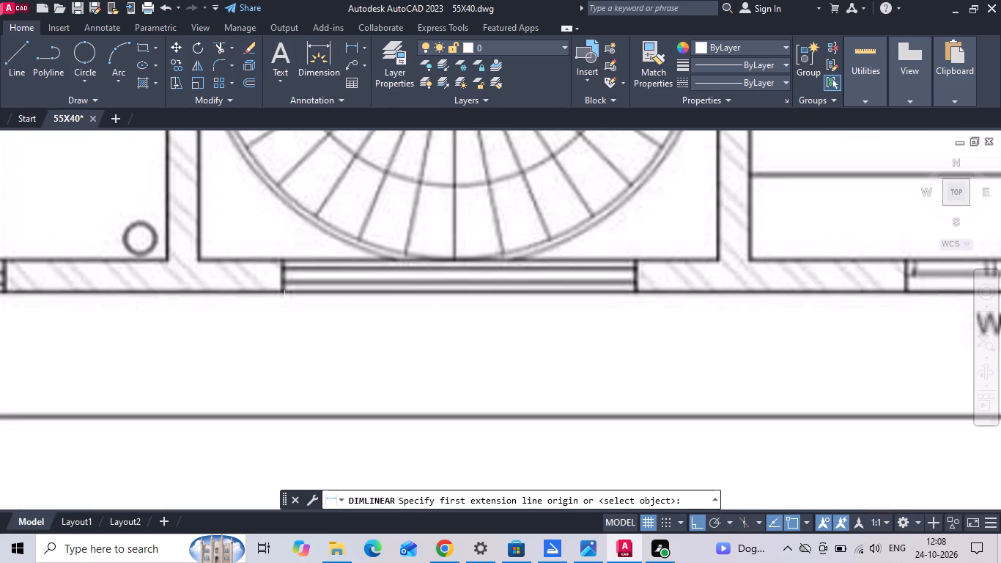
left_click(282, 298)
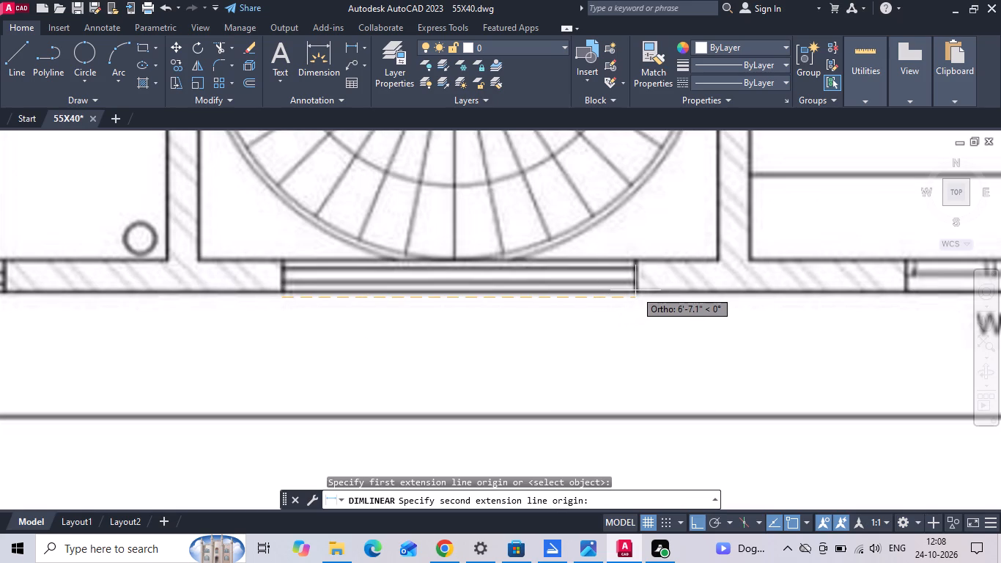
key("Escape")
Draw a vertical line about 1'6" long southward from the midpoint of the staircase's south inner wall line.
scroll(369, 284, "down", 3)
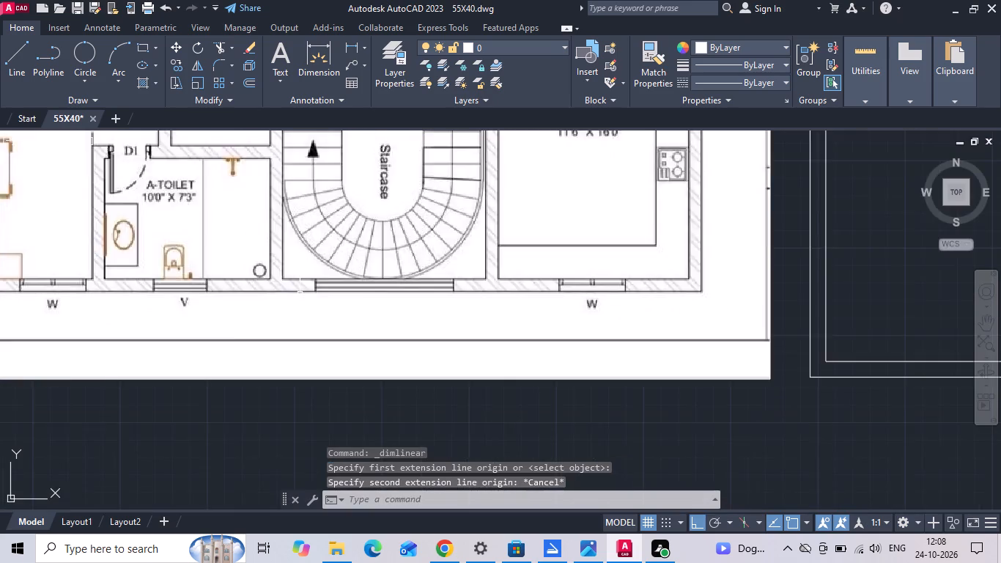
scroll(300, 294, "down", 1)
scroll(791, 323, "up", 3)
middle_click_drag(805, 344, 633, 351)
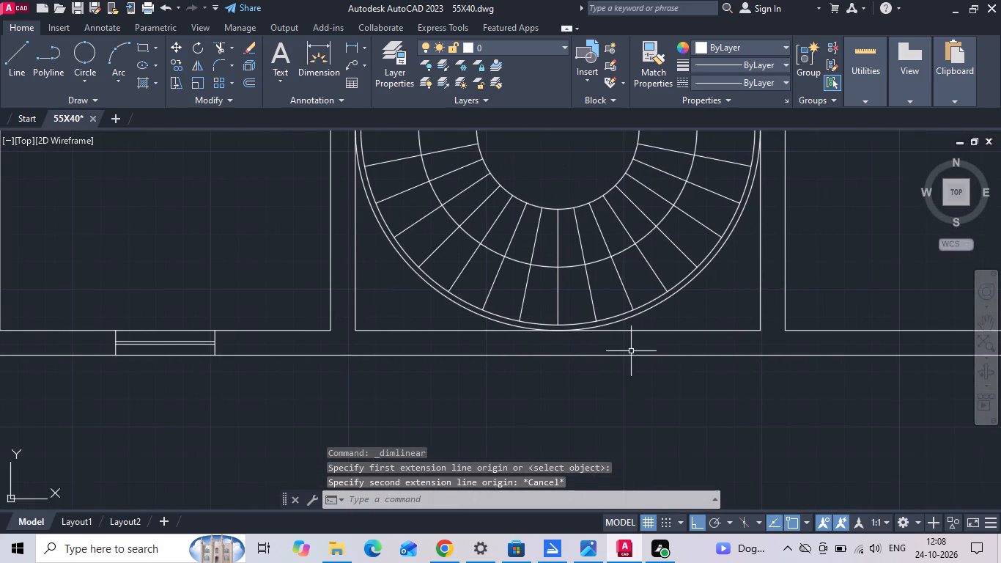
type("L")
key("space")
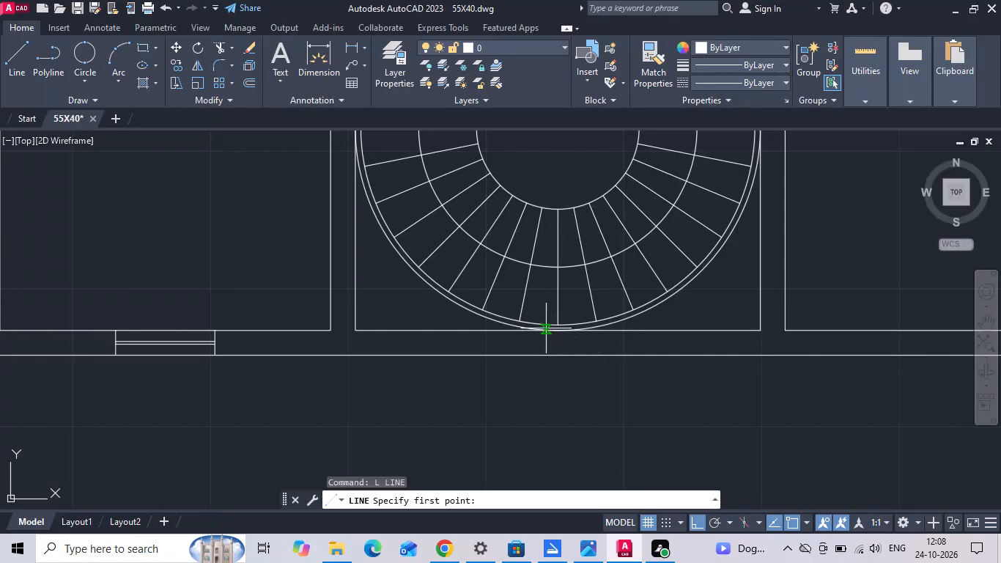
left_click(553, 335)
scroll(547, 368, "up", 2)
left_click(551, 399)
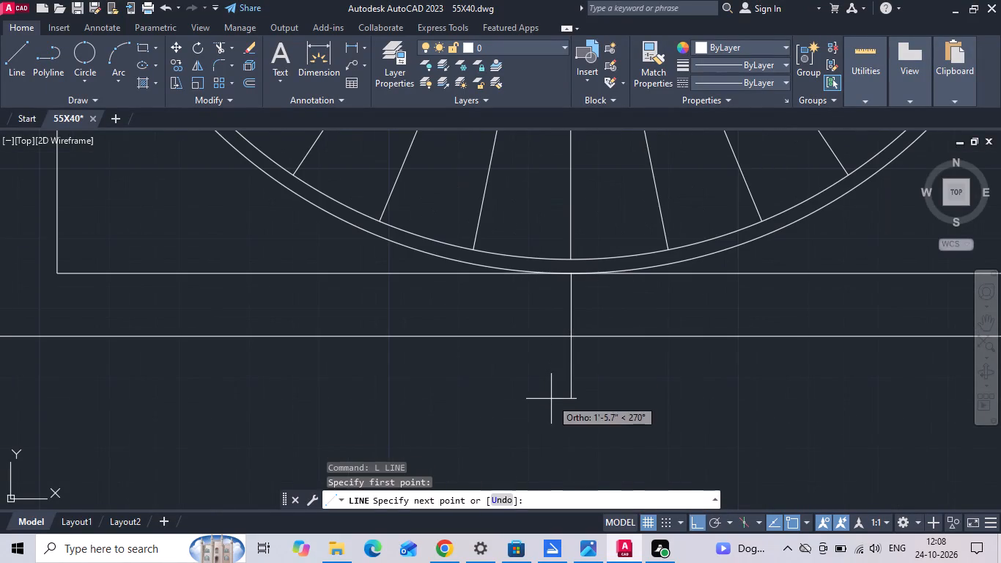
key("Escape")
Offset the vertical centre line at the staircase's south wall by 3'6" to both the west and the east.
type("O")
key("space")
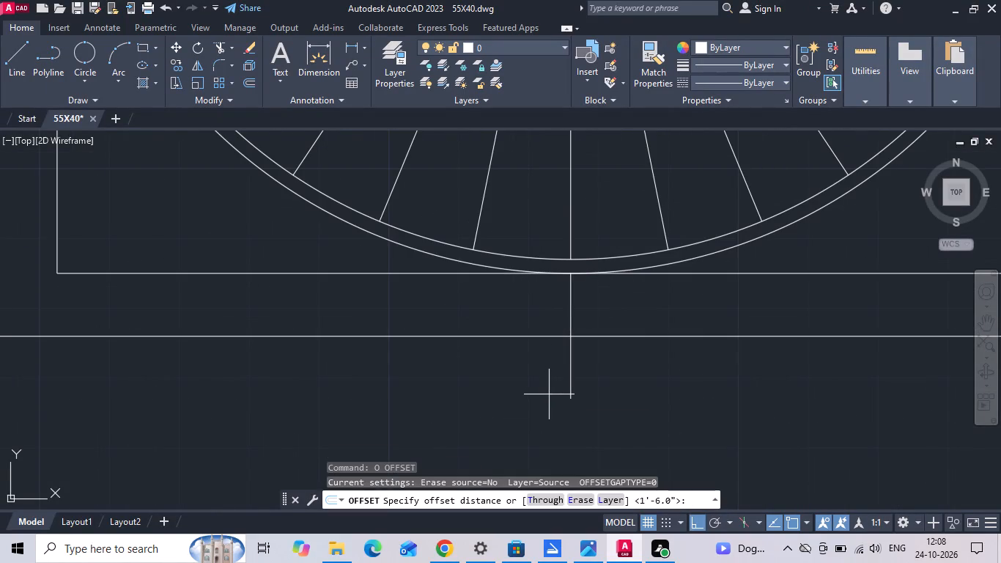
type("3'6")
key("space")
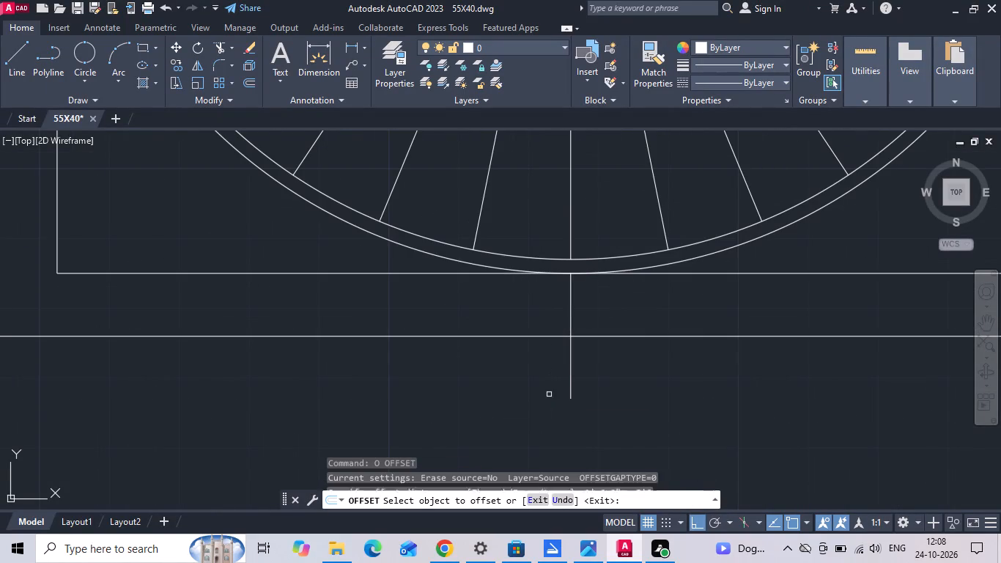
left_click(572, 372)
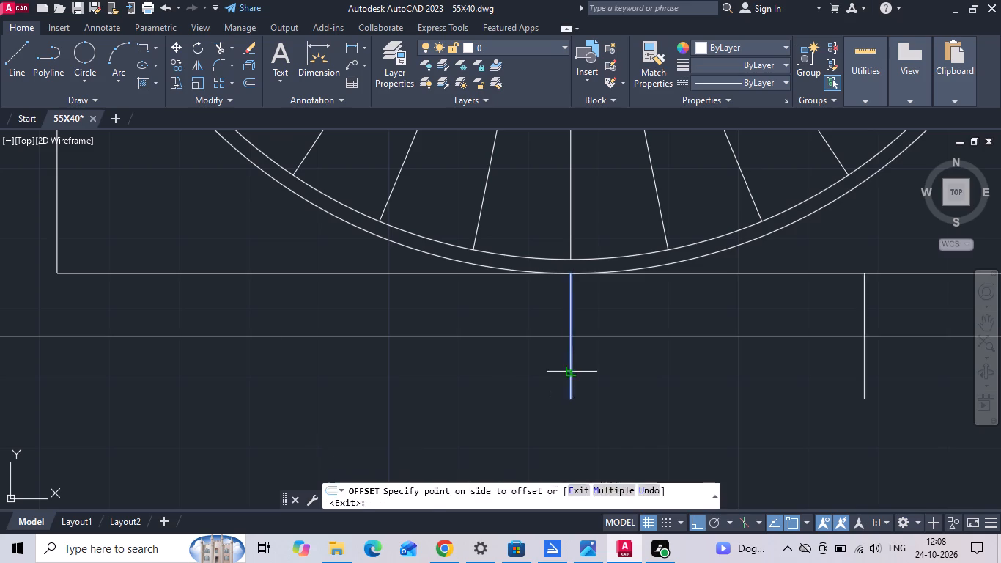
left_click(514, 381)
scroll(592, 375, "down", 1)
left_click_drag(579, 377, 586, 377)
left_click(739, 383)
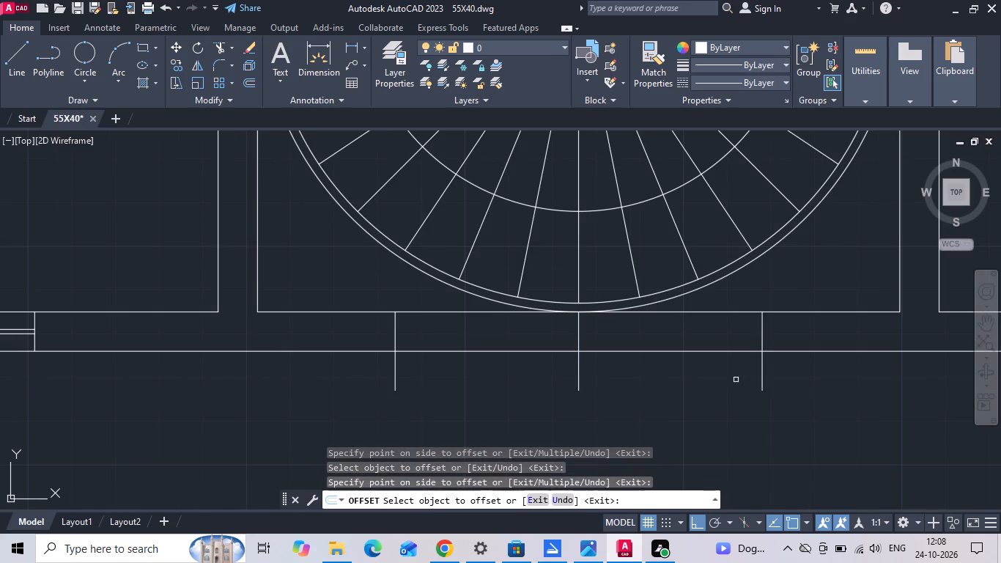
scroll(736, 380, "down", 4)
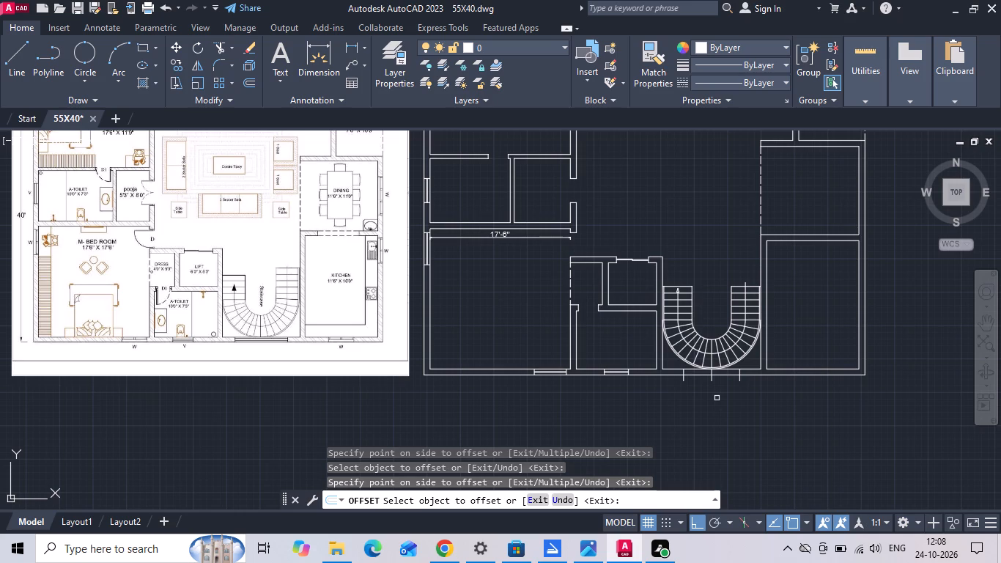
key("Escape")
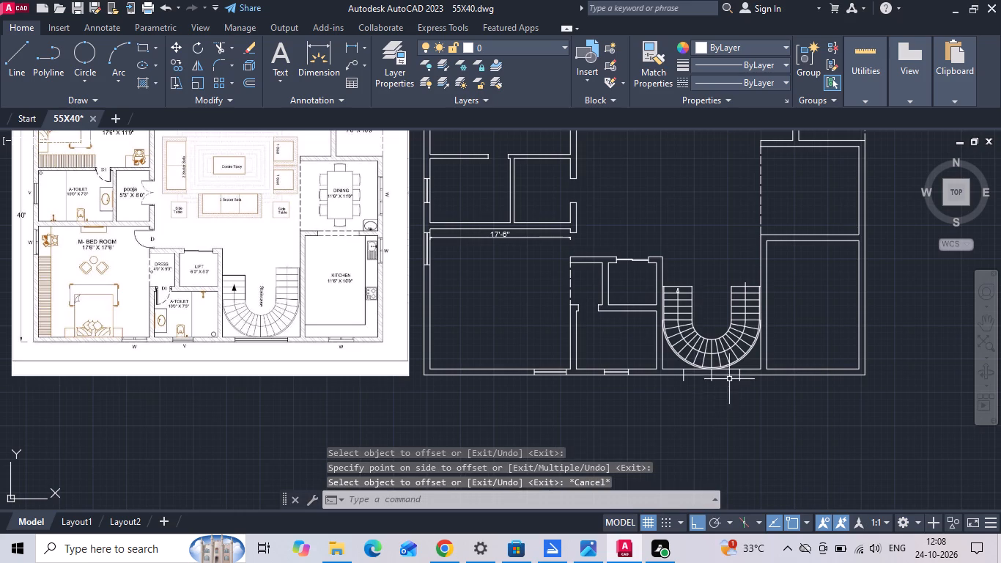
Move the east offset line of the staircase's south window 6" further east.
scroll(731, 377, "up", 4)
left_click_drag(785, 389, 743, 402)
left_click(715, 404)
right_click(714, 404)
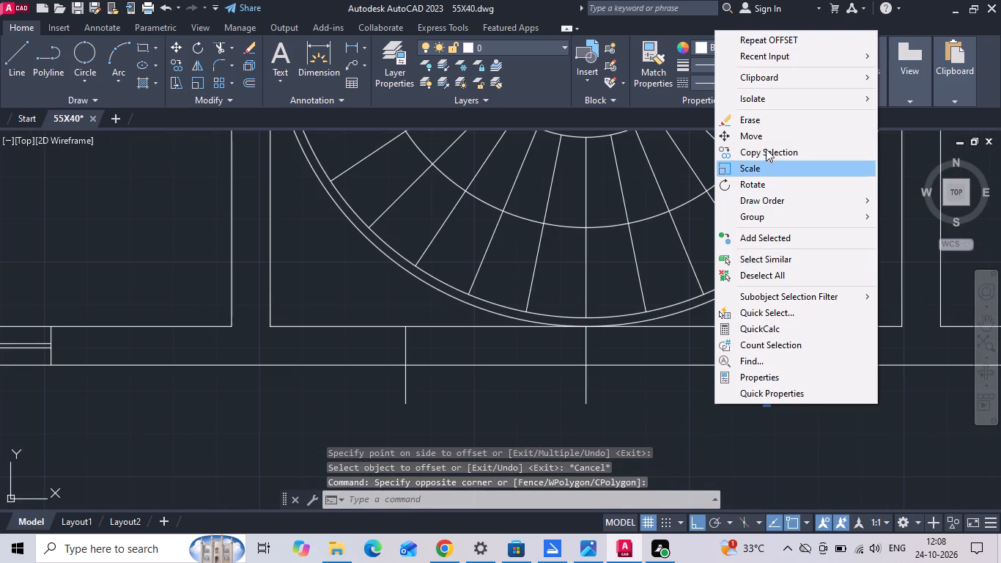
left_click(763, 137)
left_click_drag(713, 446, 720, 449)
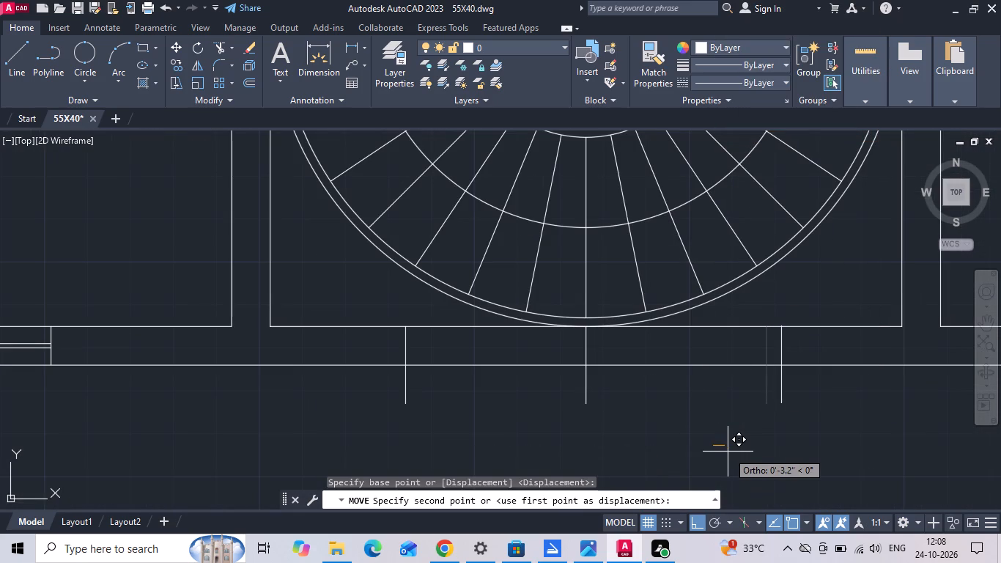
type("6")
key("space")
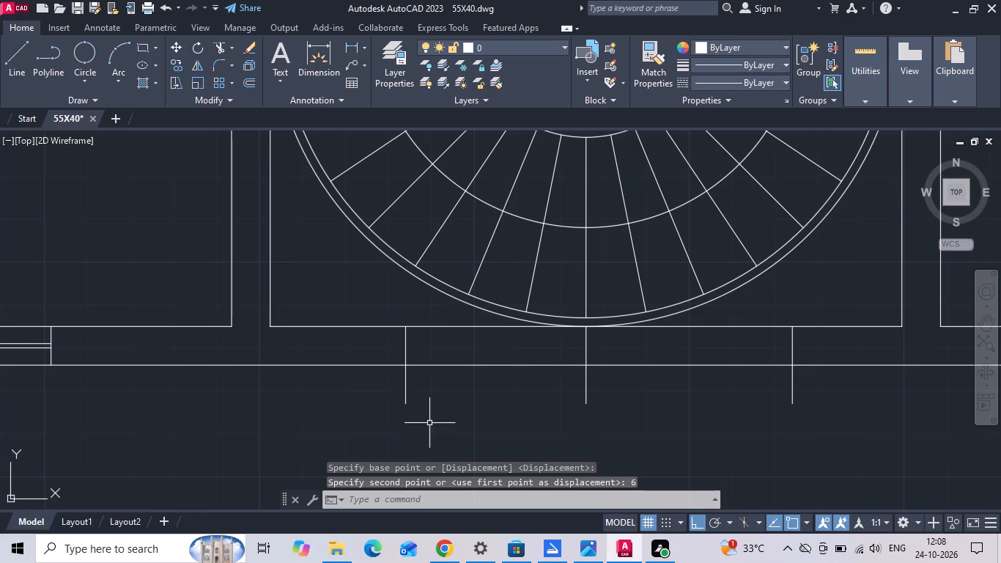
Move the west offset line of the staircase's south window 6" further west.
left_click_drag(432, 395, 386, 411)
left_click(384, 411)
right_click(384, 411)
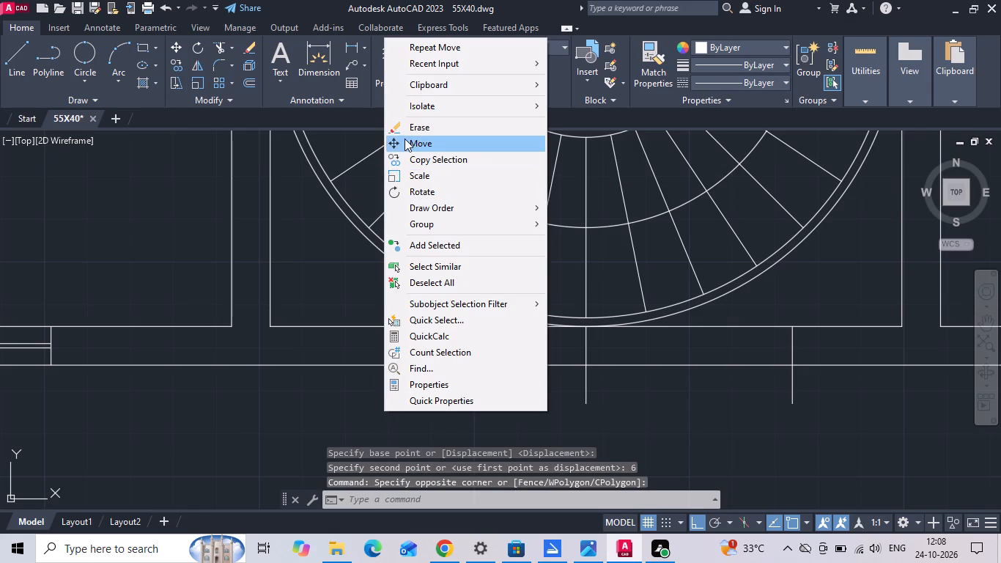
left_click(405, 138)
left_click(558, 446)
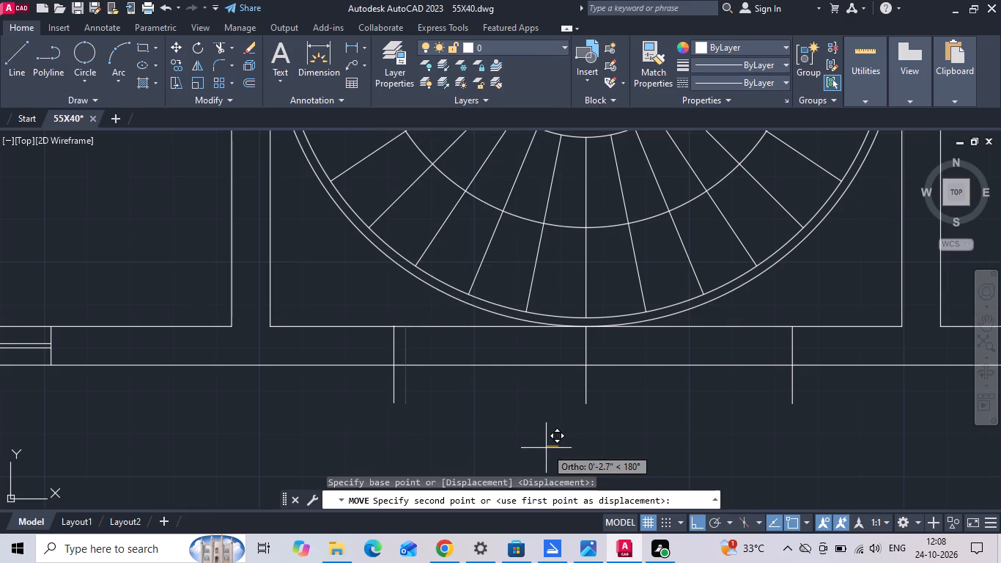
key("6")
key("space")
Delete the vertical centre line between the staircase window's two edge lines.
left_click_drag(635, 396, 623, 397)
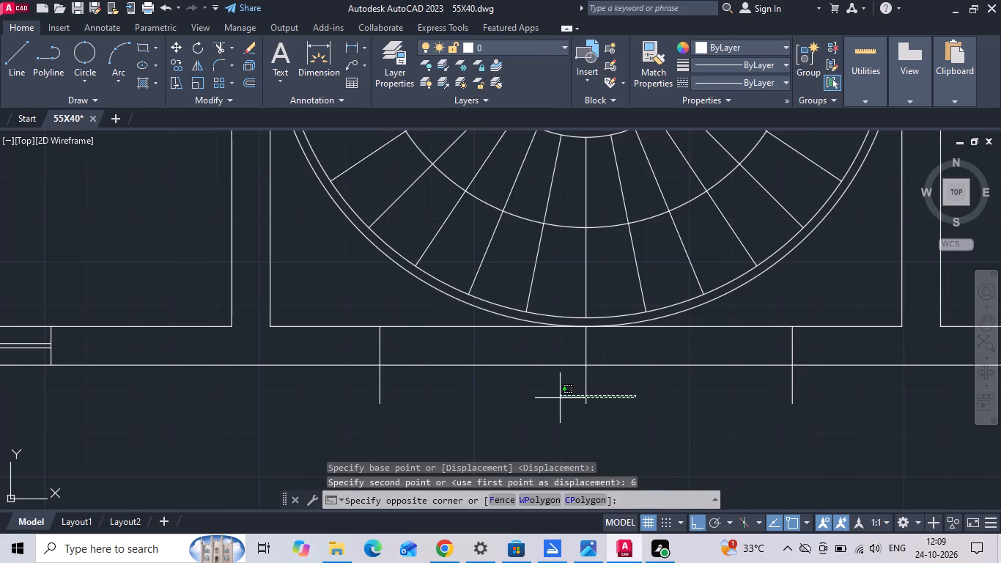
left_click(560, 398)
key("Delete")
Trim the parts of both staircase window edge lines that project south beyond the outer wall line.
type("TR")
key("space")
key("space")
left_click(362, 398)
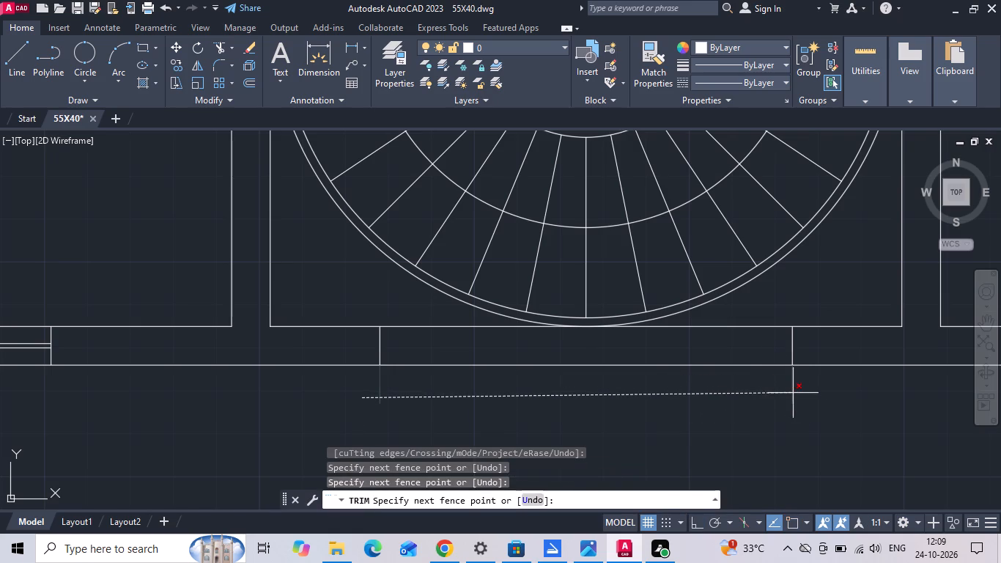
left_click(799, 394)
key("Escape")
Save the drawing.
key("ctrl+s")
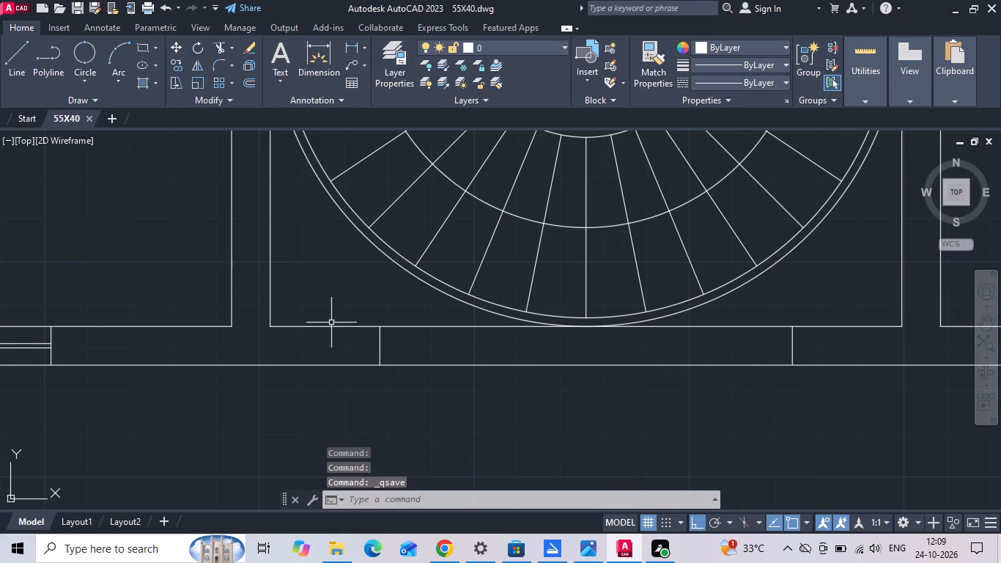
Copy the two glass lines of the A-Toilet's south ventilator to the west edge of the staircase's south window.
scroll(418, 298, "down", 2)
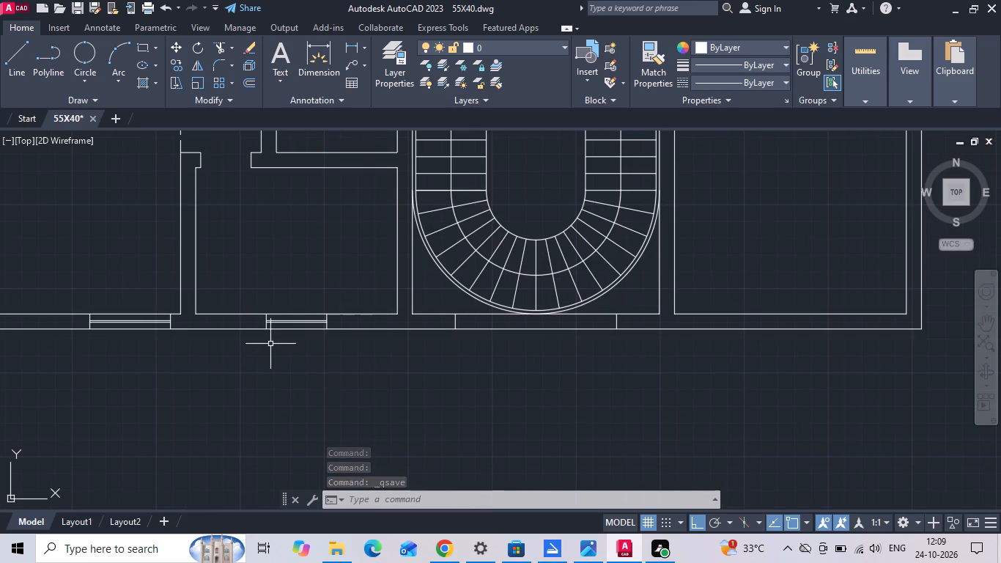
scroll(274, 321, "up", 4)
middle_click_drag(281, 319, 410, 315)
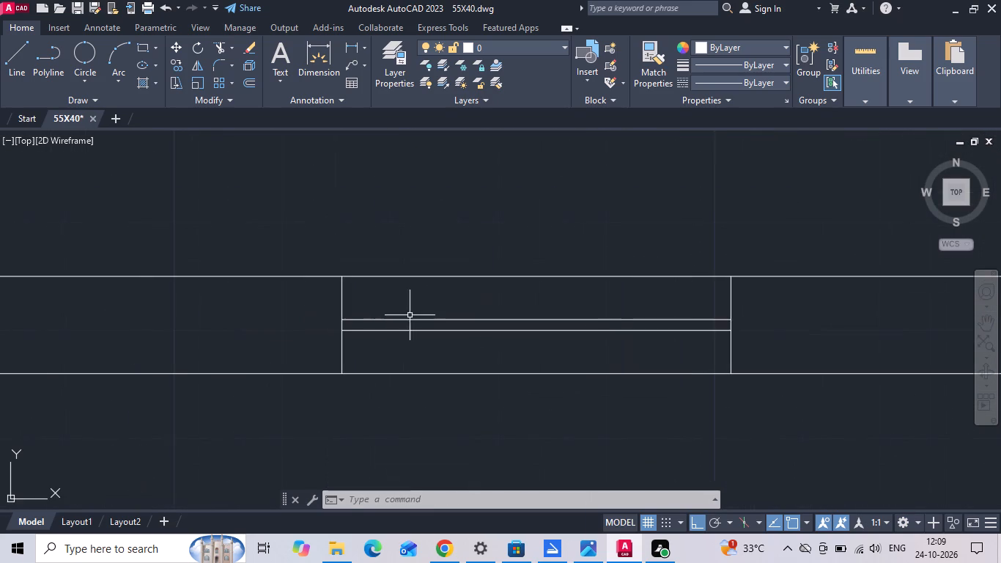
left_click_drag(418, 310, 412, 317)
left_click(385, 346)
right_click(385, 346)
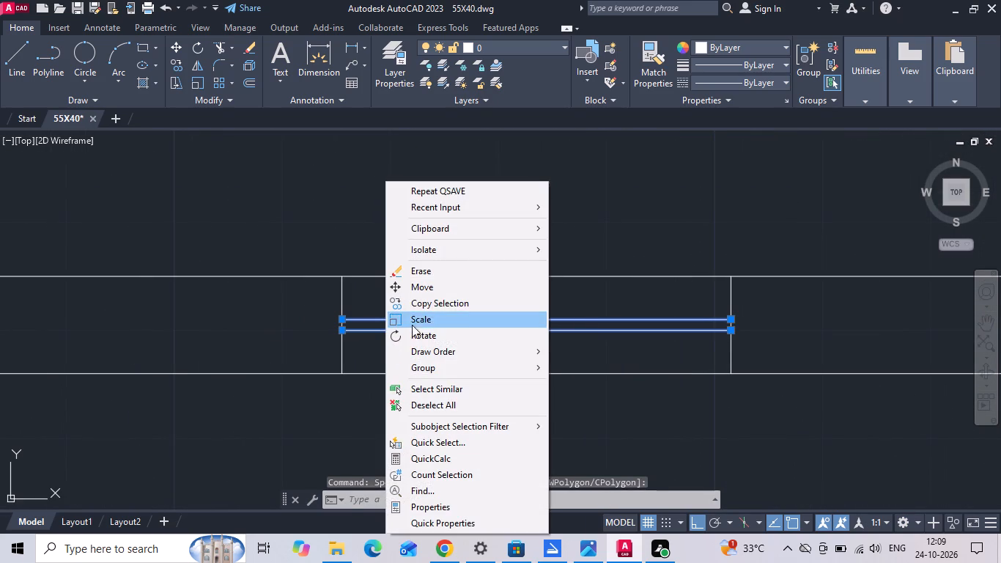
left_click(424, 304)
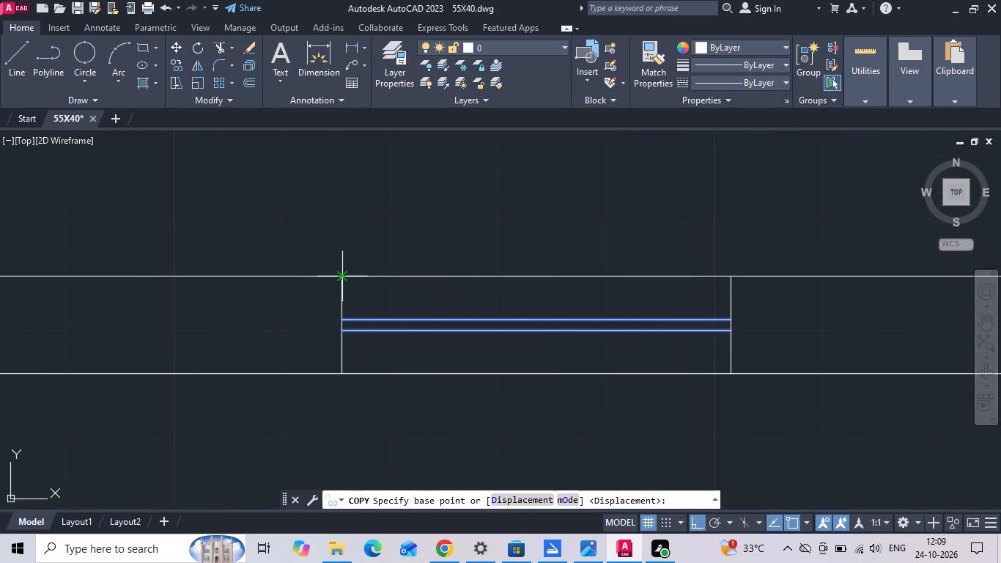
left_click(341, 279)
scroll(267, 311, "down", 3)
scroll(602, 310, "up", 2)
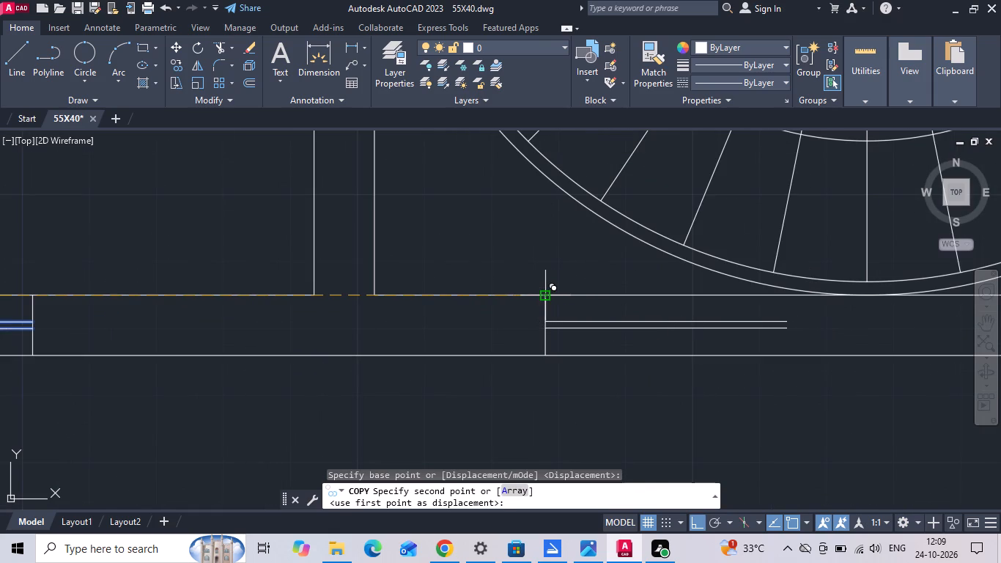
left_click(544, 296)
scroll(480, 327, "down", 1)
key("Escape")
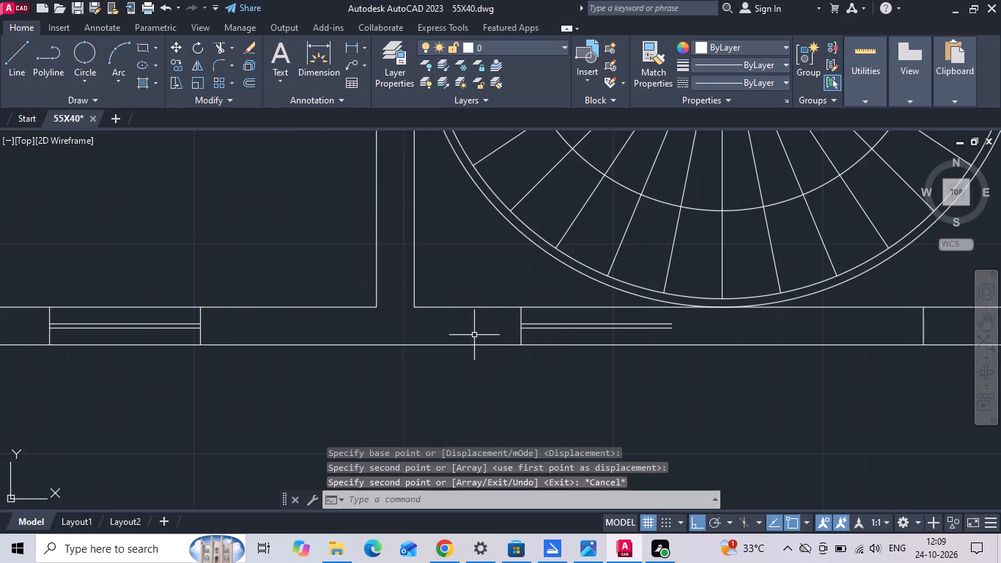
Extend the two copied glass lines to the east edge of the staircase's south window.
type("EX")
key("space")
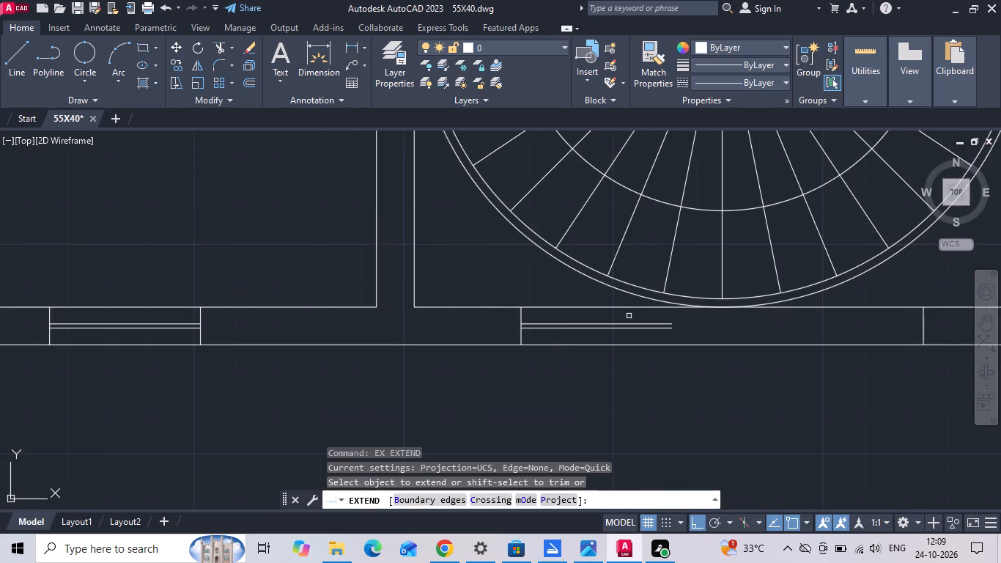
left_click(629, 316)
left_click(656, 333)
middle_click_drag(619, 383, 444, 389)
scroll(442, 389, "down", 1)
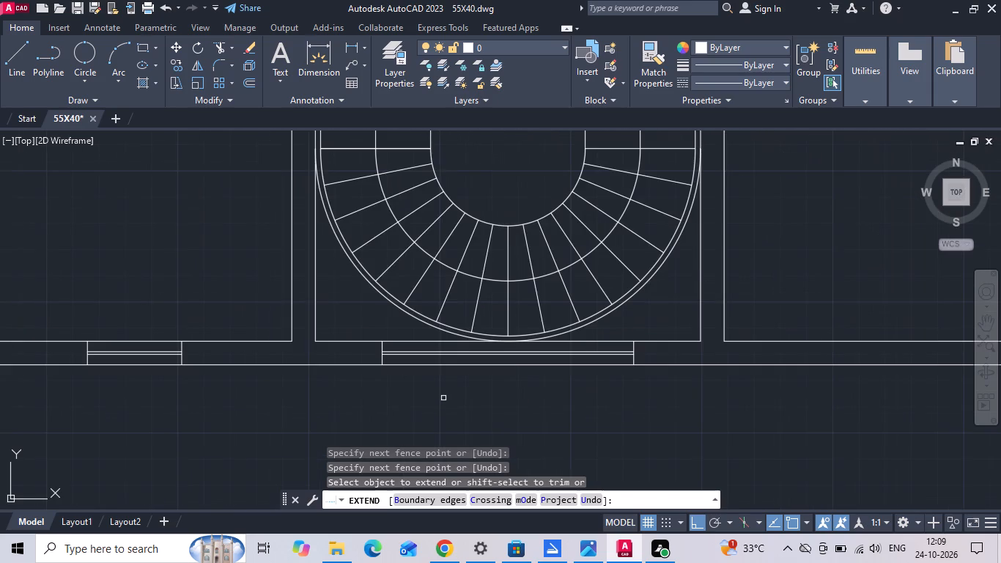
key("Escape")
scroll(514, 348, "down", 1)
key("Escape")
key("Escape")
key("Escape")
key("Escape")
key("Escape")
key("Escape")
key("Escape")
key("Escape")
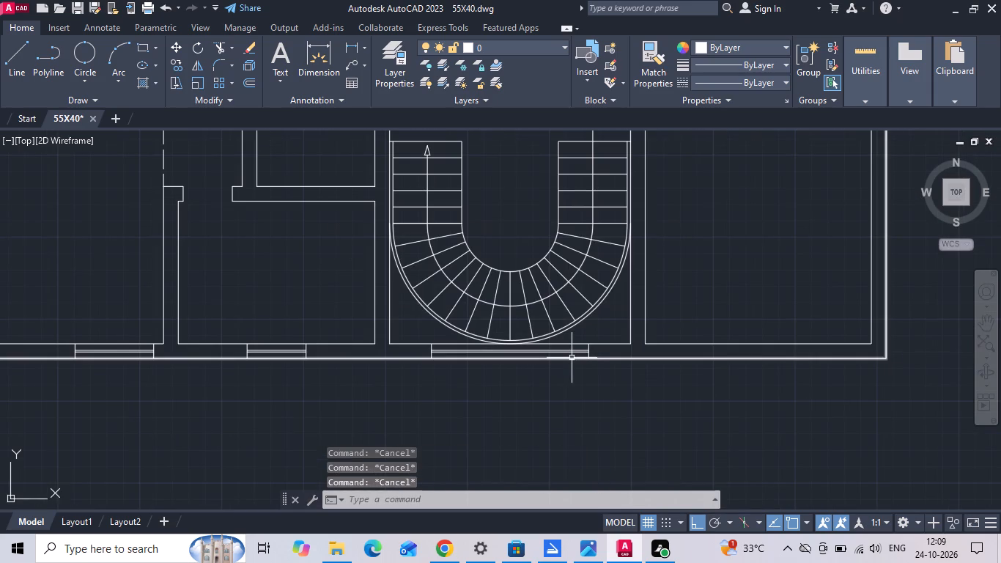
Copy the A-Toilet's whole south ventilator to the midpoint of the kitchen's south inner wall line.
scroll(541, 375, "down", 1)
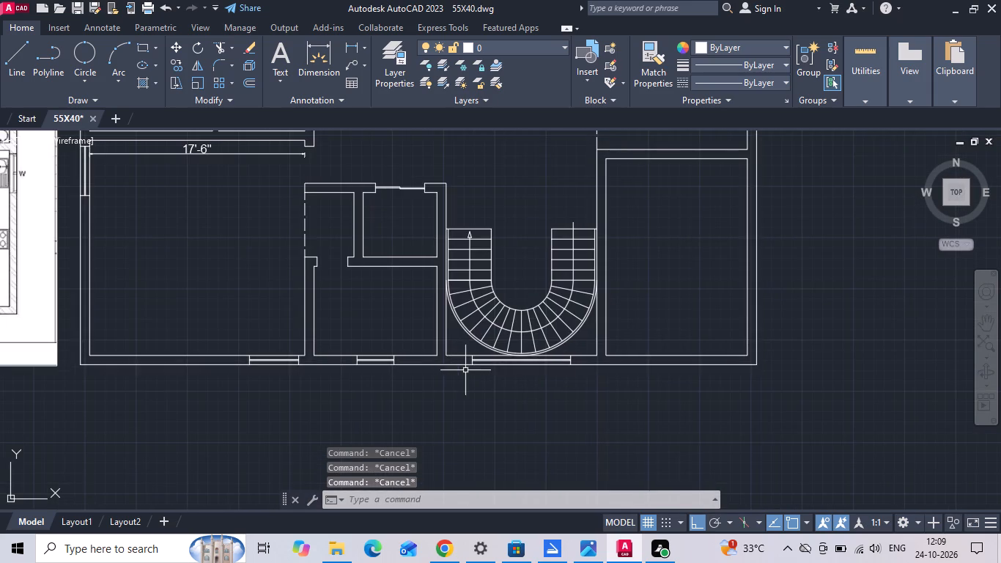
middle_click_drag(474, 370, 833, 380)
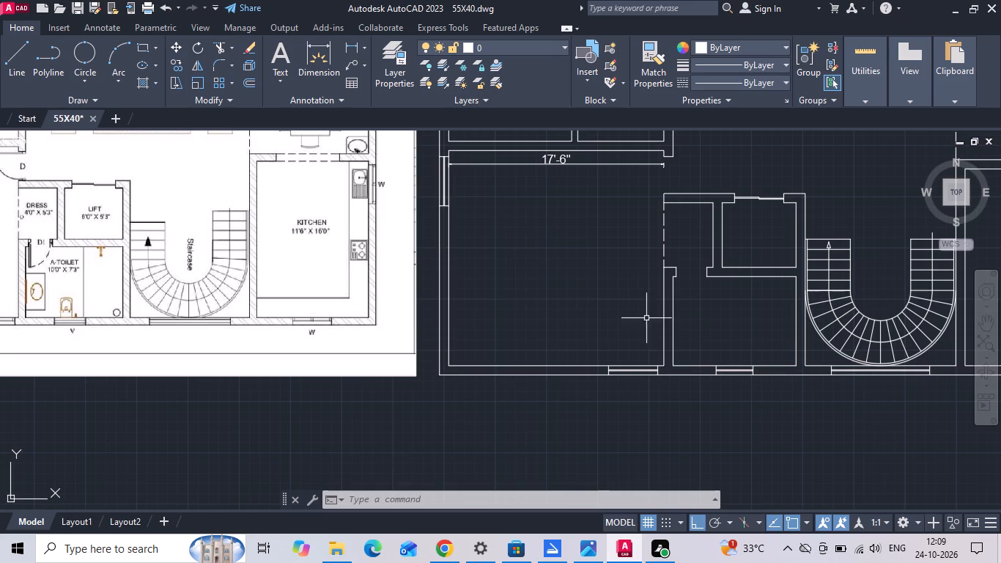
middle_click_drag(742, 314, 470, 312)
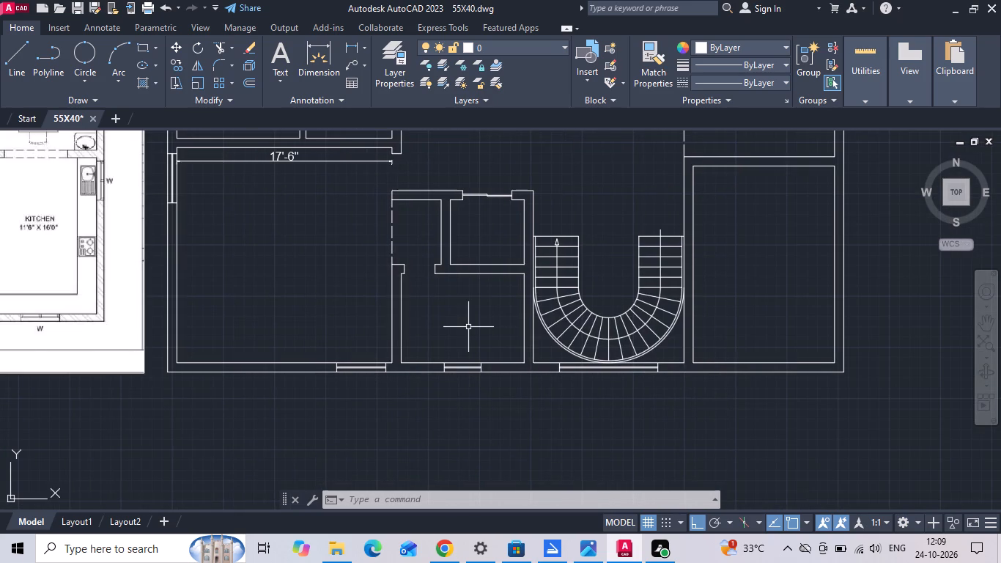
scroll(460, 350, "down", 1)
right_click(460, 350)
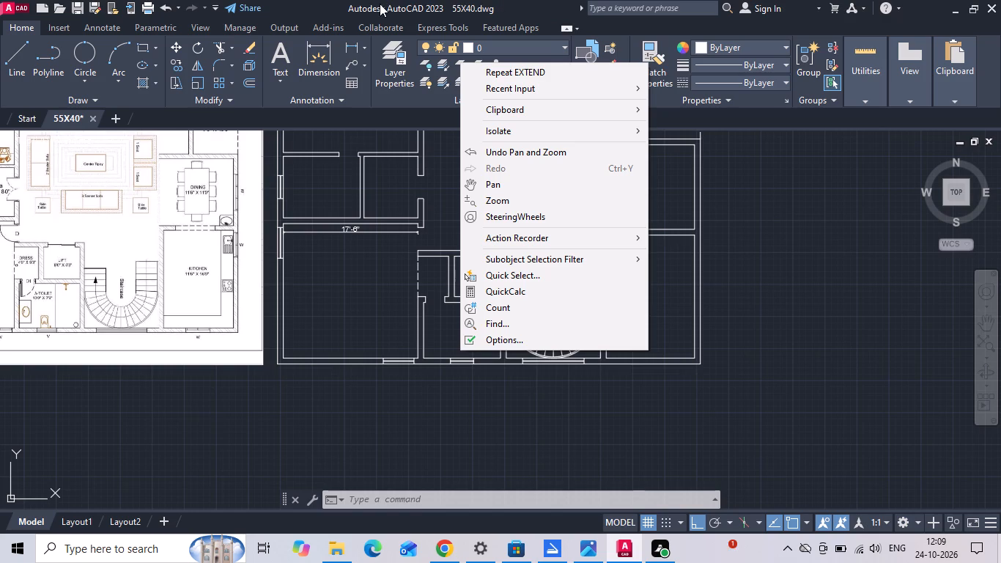
key("Escape")
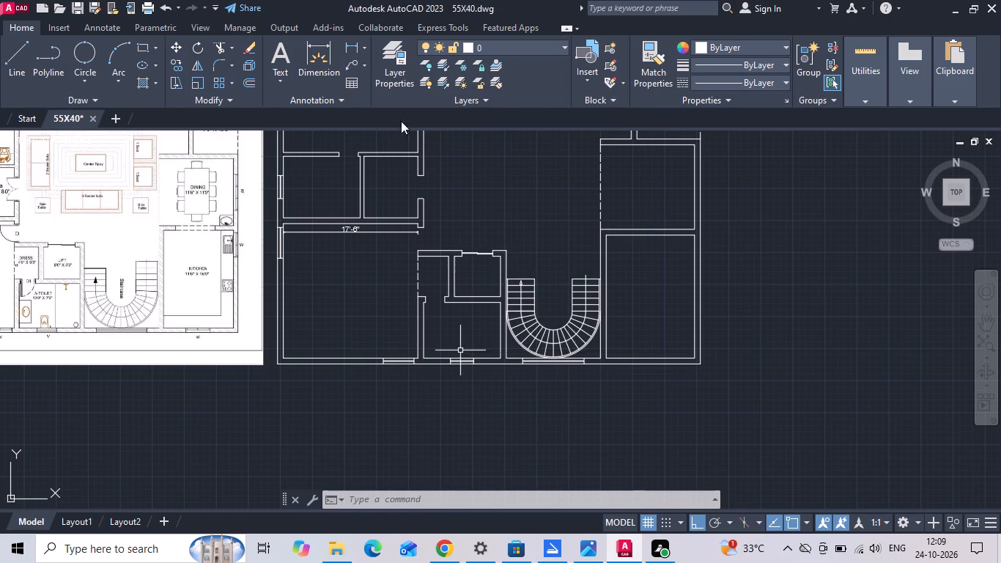
scroll(698, 324, "up", 1)
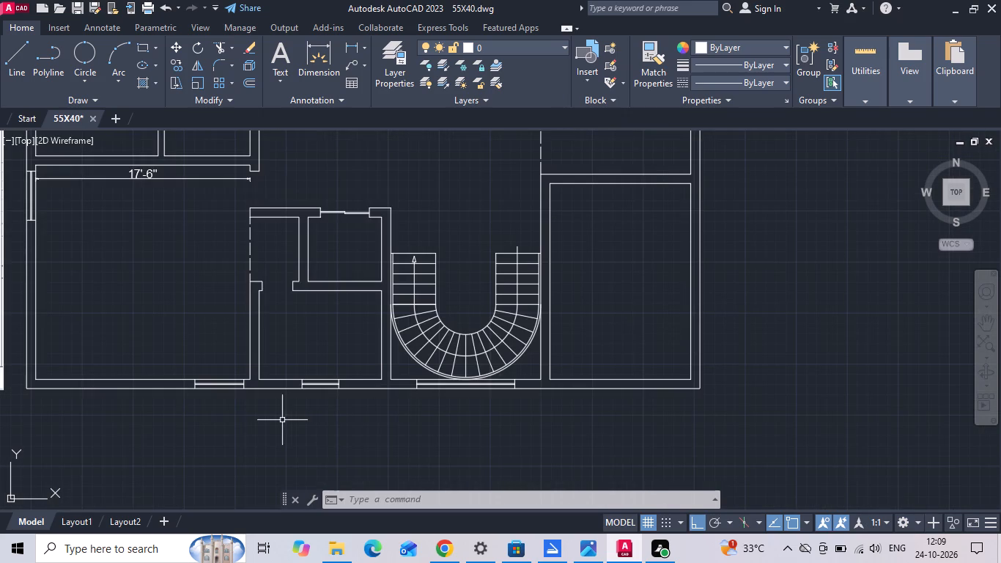
scroll(282, 420, "up", 1)
left_click(298, 404)
left_click(387, 327)
right_click(387, 327)
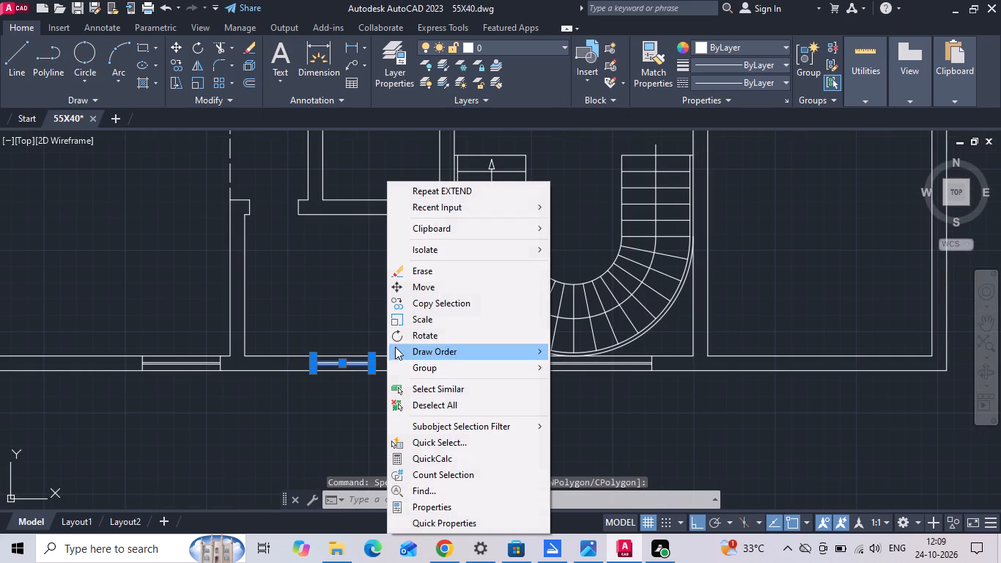
left_click(421, 305)
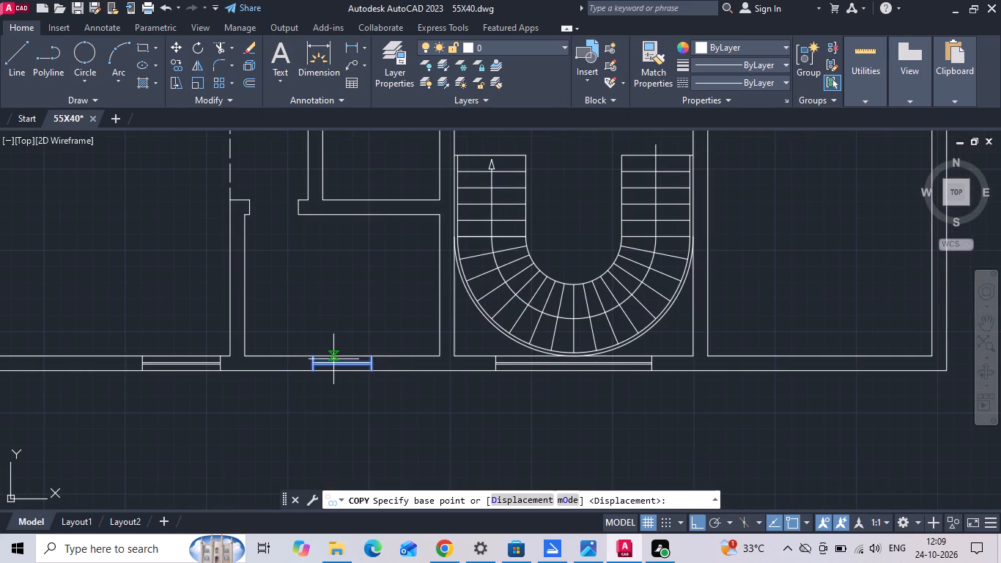
left_click(341, 358)
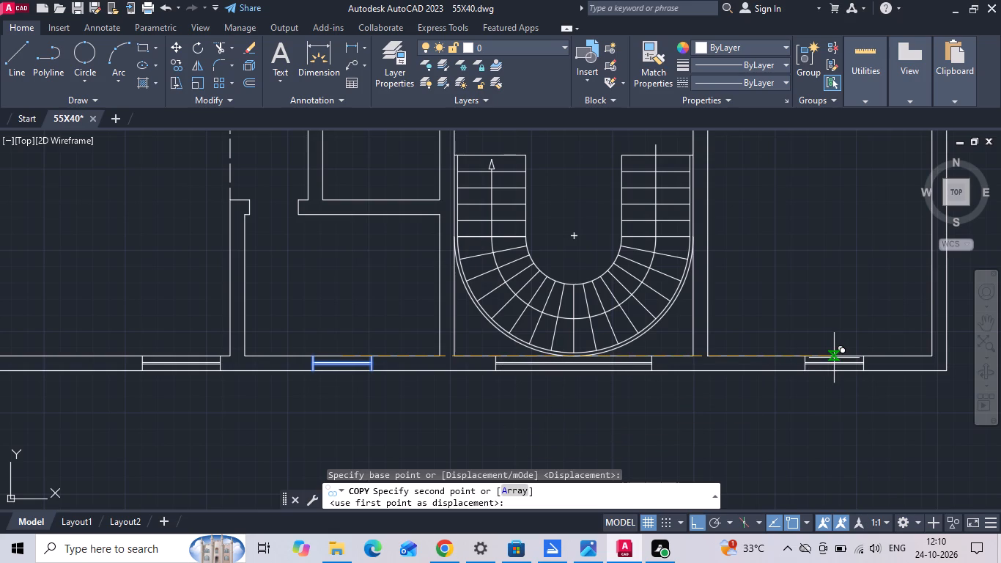
left_click(820, 350)
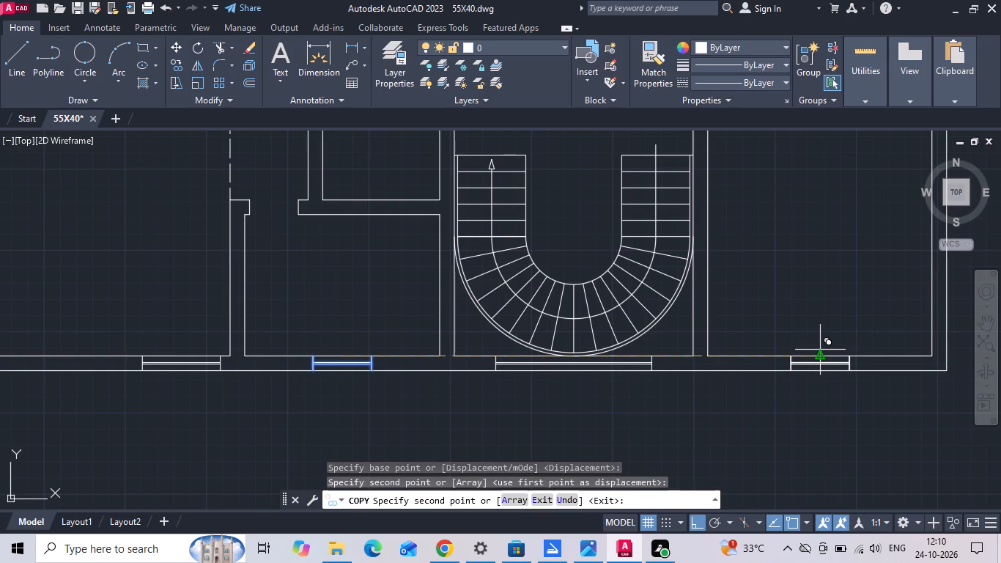
key("Escape")
Move the east edge line of the kitchen's south window 6" east along the wall.
scroll(875, 367, "up", 4)
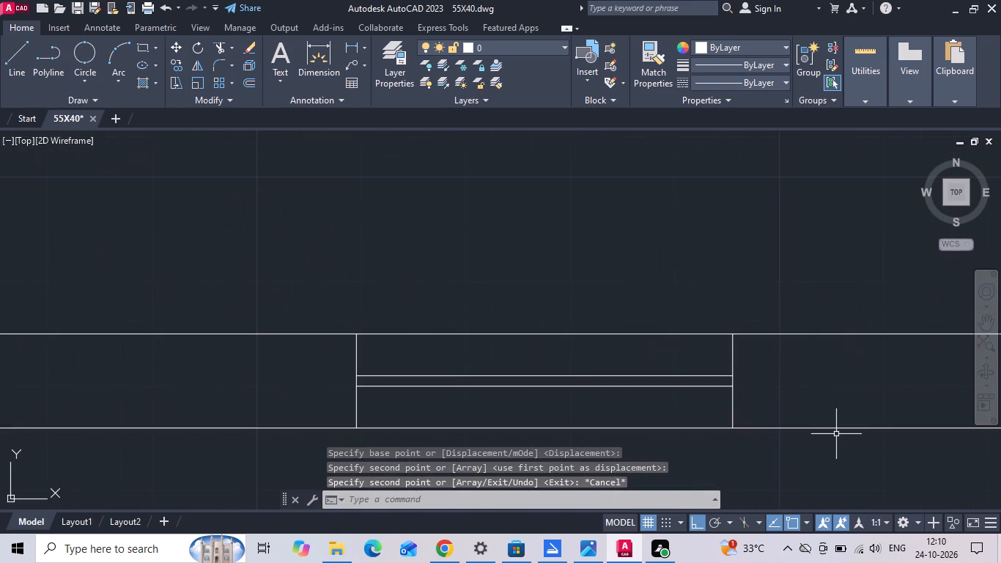
left_click(751, 356)
left_click(707, 357)
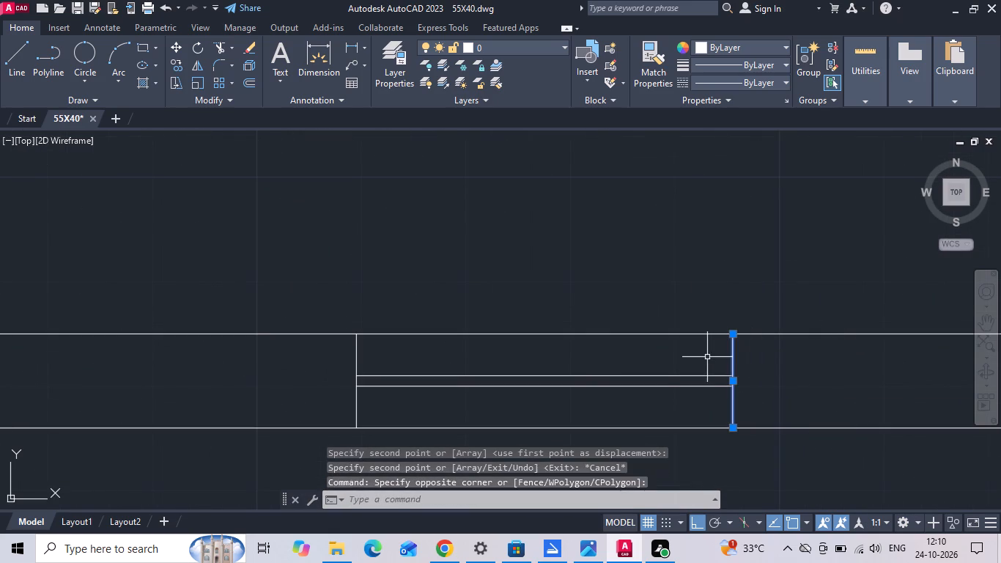
right_click(707, 357)
left_click(749, 273)
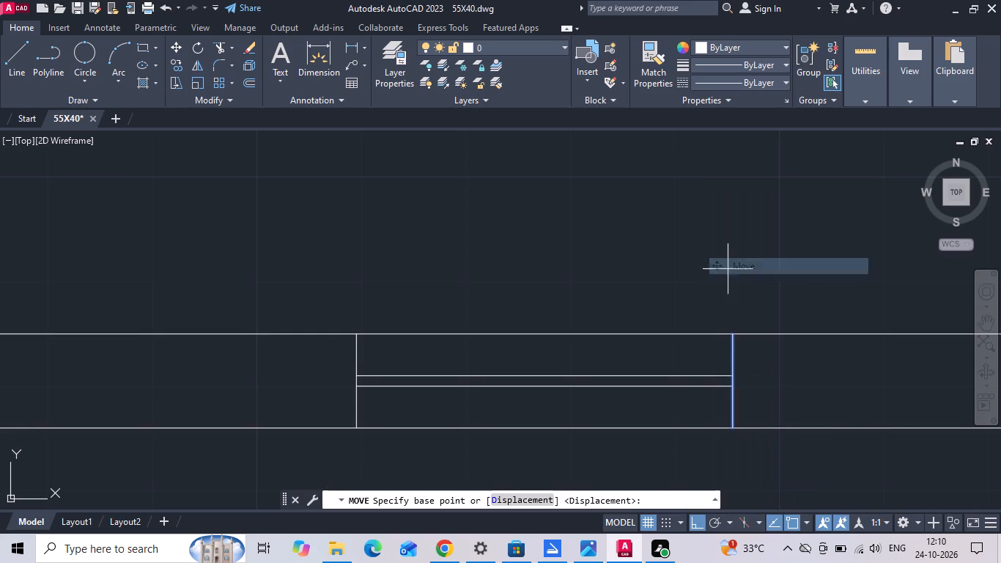
left_click(705, 258)
key("6")
key("space")
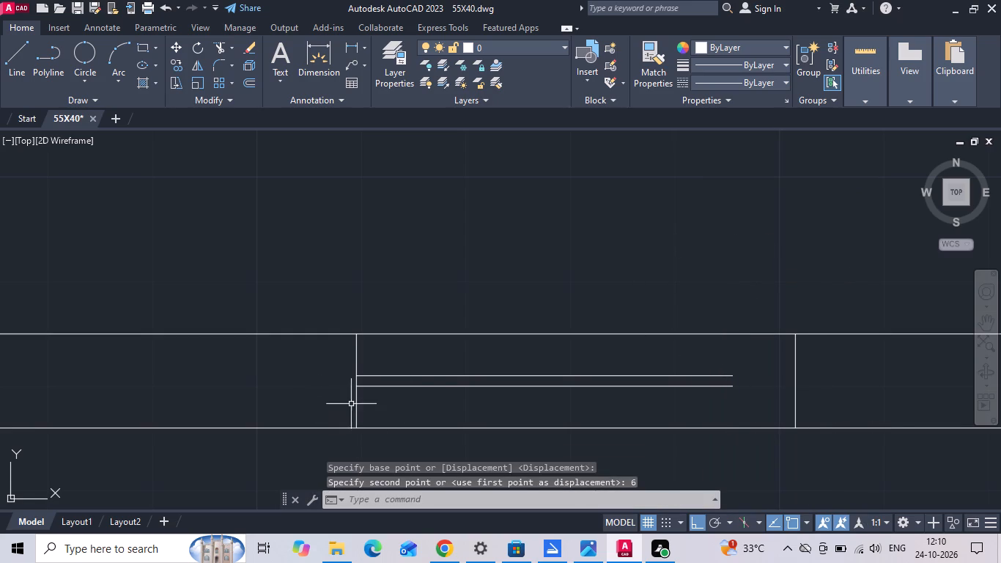
Move the west edge line of the kitchen's south window 6" west along the wall.
left_click(383, 357)
left_click(289, 355)
right_click(289, 355)
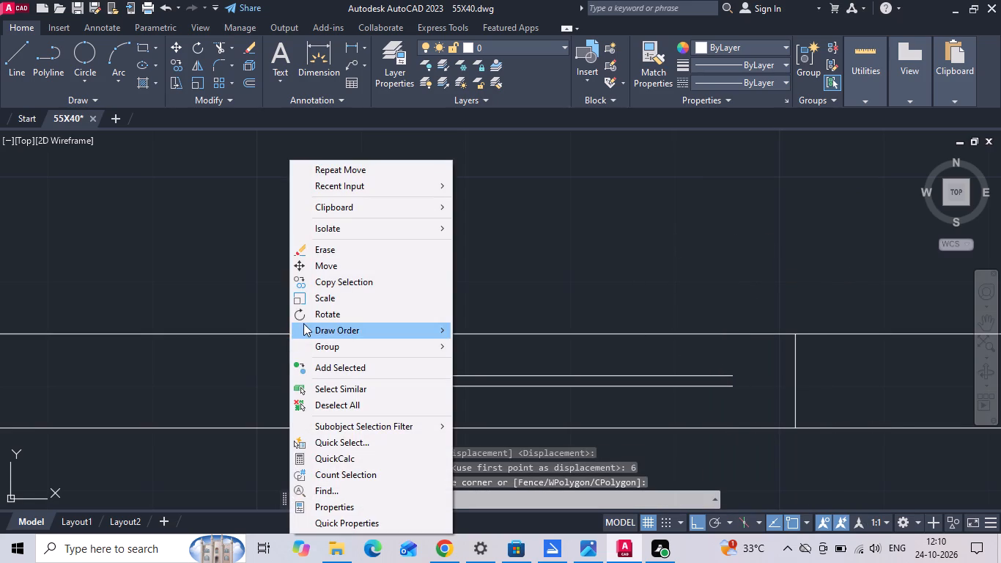
left_click(343, 265)
left_click_drag(683, 227, 666, 233)
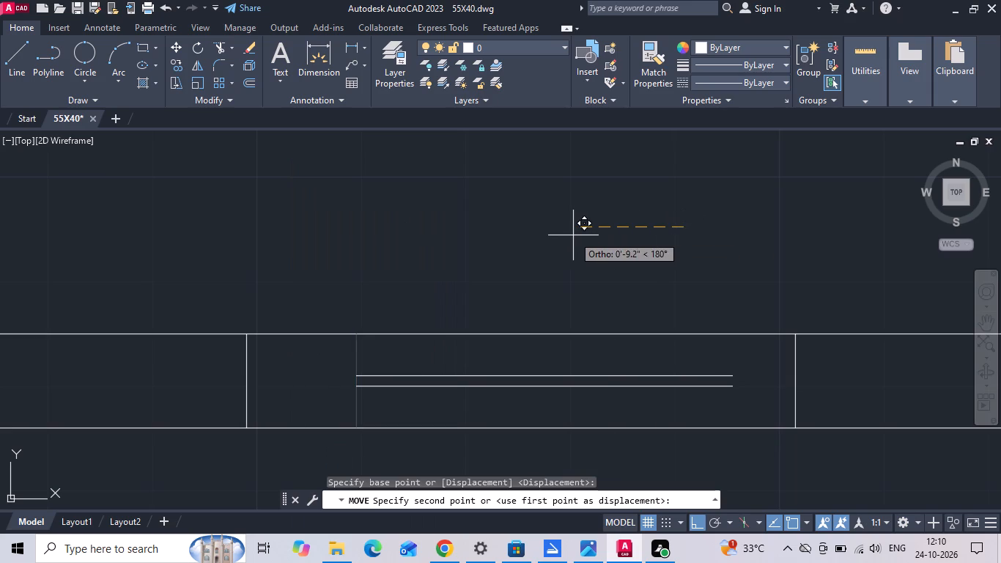
type("6")
key("space")
Extend both glass lines of the kitchen's south window to its east and west edge lines.
scroll(570, 240, "down", 1)
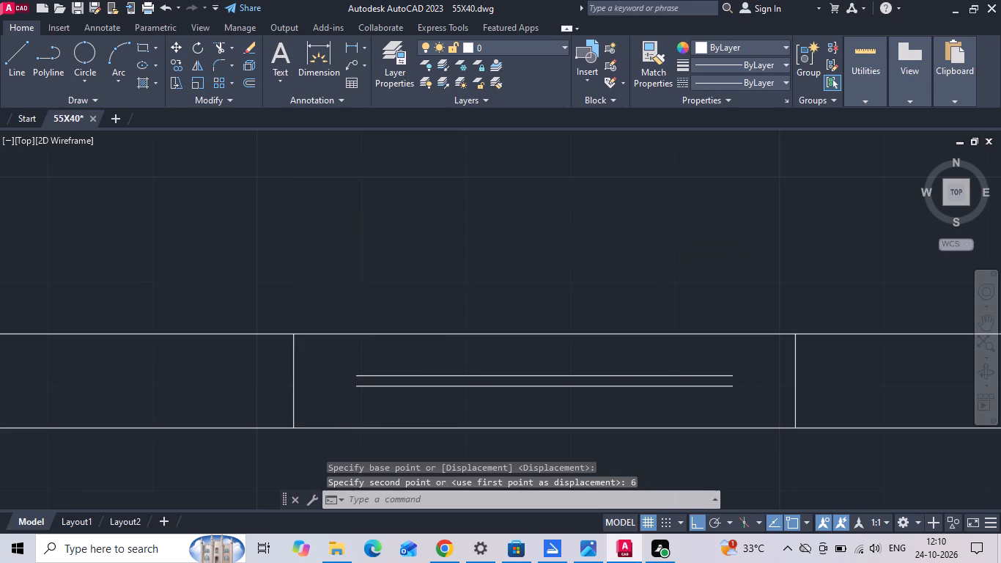
type("EX")
key("space")
key("space")
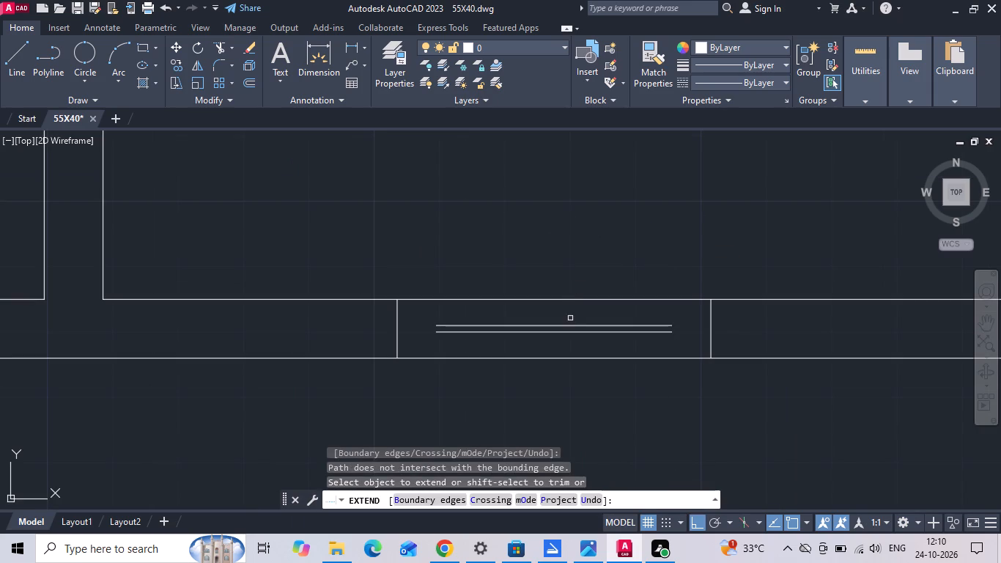
left_click_drag(570, 318, 579, 328)
left_click(588, 339)
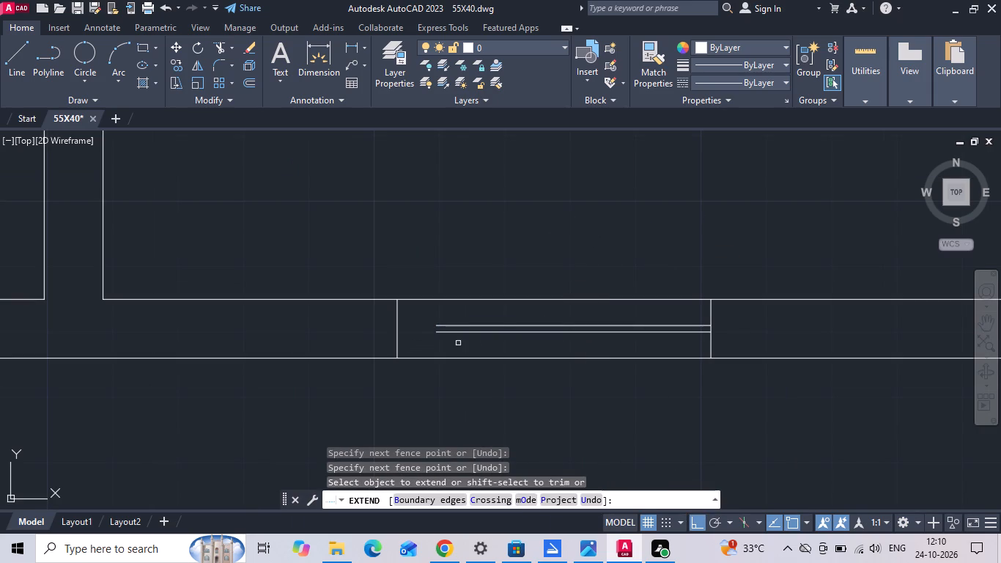
left_click(458, 343)
left_click(445, 314)
key("Escape")
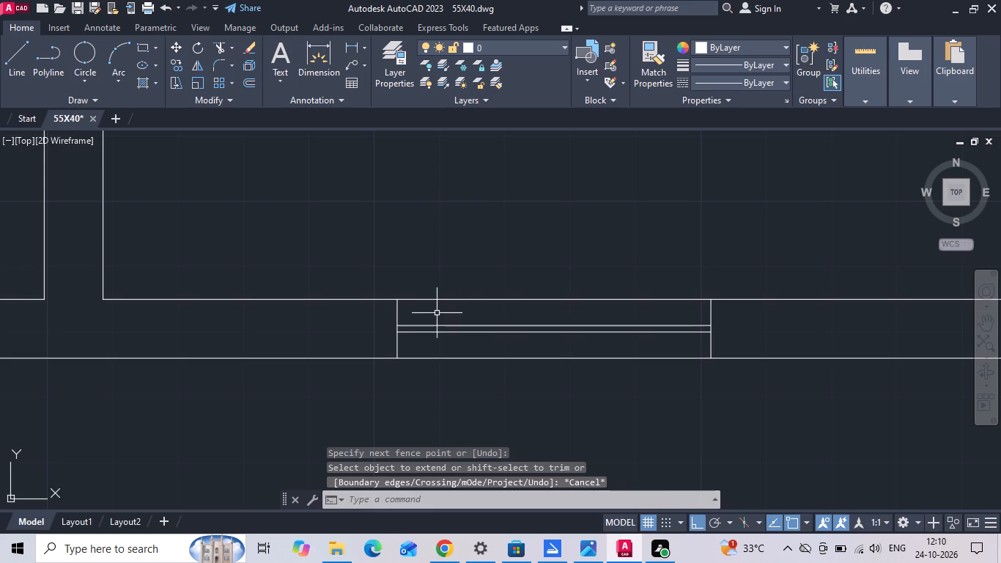
Save the drawing.
key("ctrl+s")
key("ctrl+s")
Copy the west-wall window of the 17'-6" wide southwest bedroom to the kitchen's northeast inner corner, within the east wall.
scroll(617, 314, "down", 2)
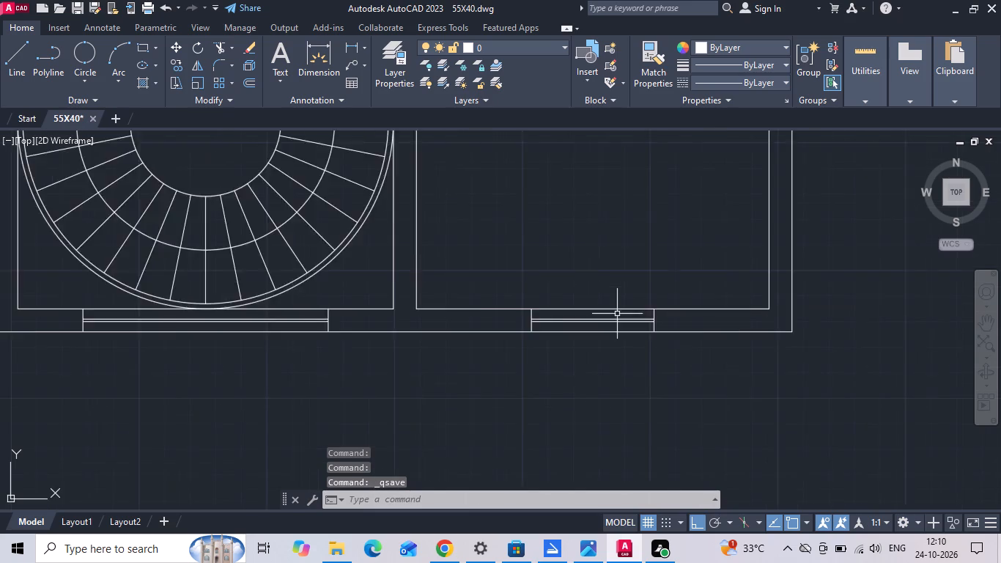
scroll(617, 314, "down", 1)
scroll(662, 431, "down", 2)
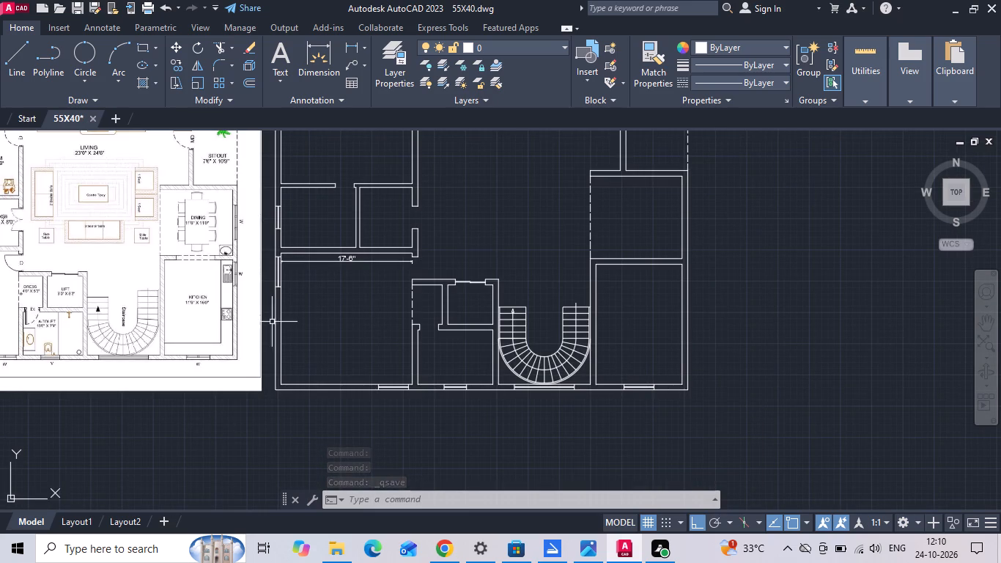
scroll(267, 254, "up", 2)
left_click(276, 257)
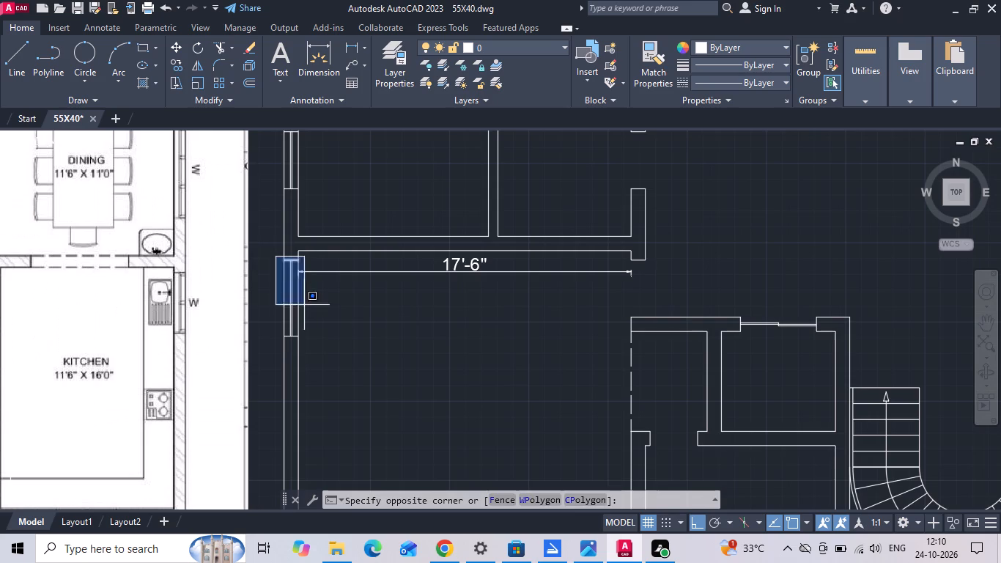
left_click(339, 359)
right_click(339, 359)
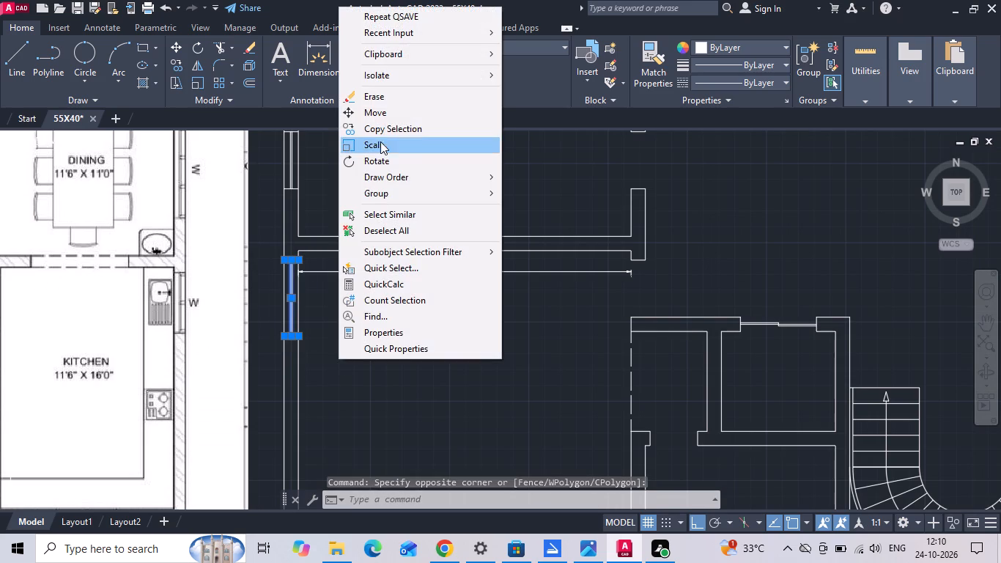
left_click(381, 130)
scroll(273, 240, "up", 2)
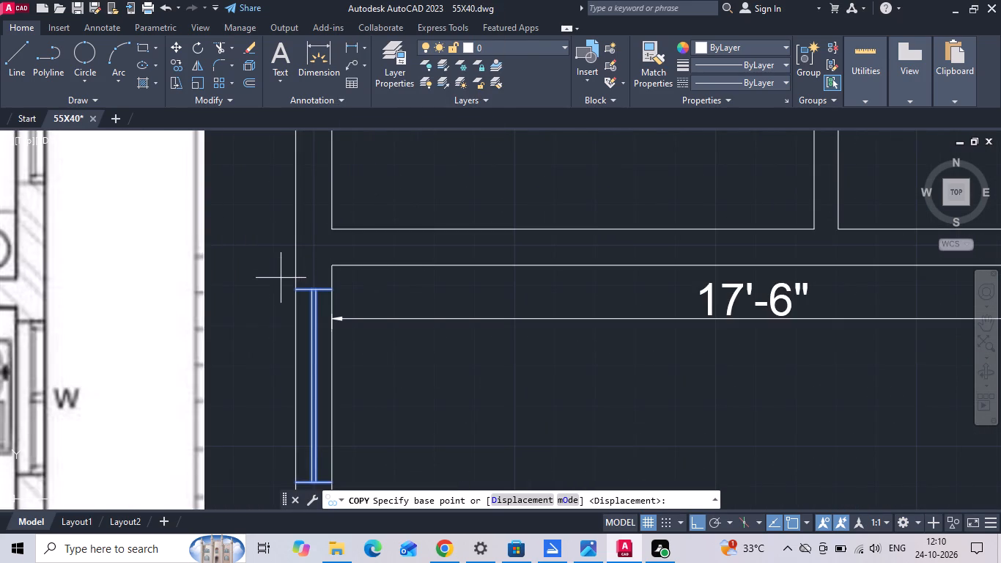
left_click(292, 289)
scroll(268, 299, "down", 3)
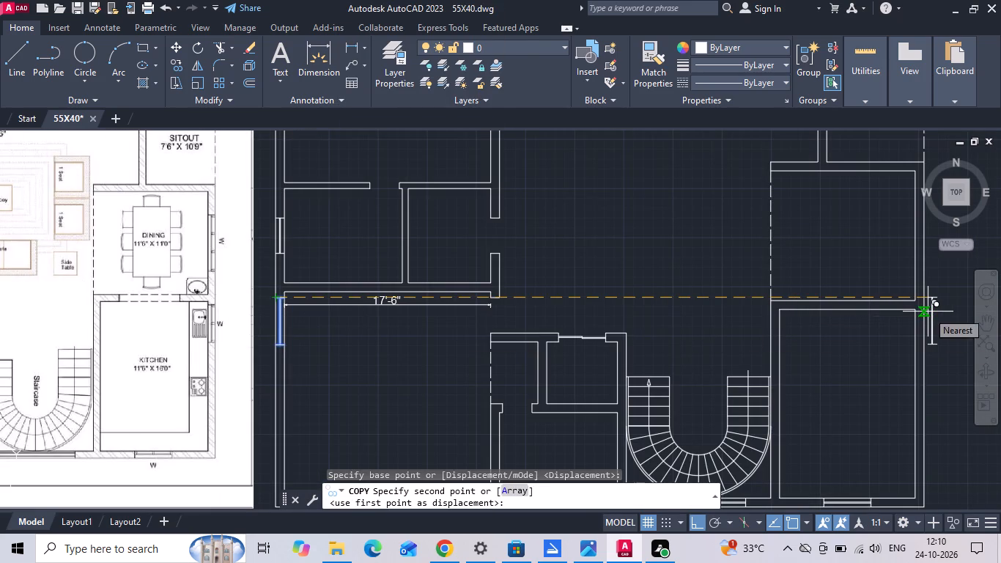
scroll(936, 314, "up", 2)
left_click(878, 298)
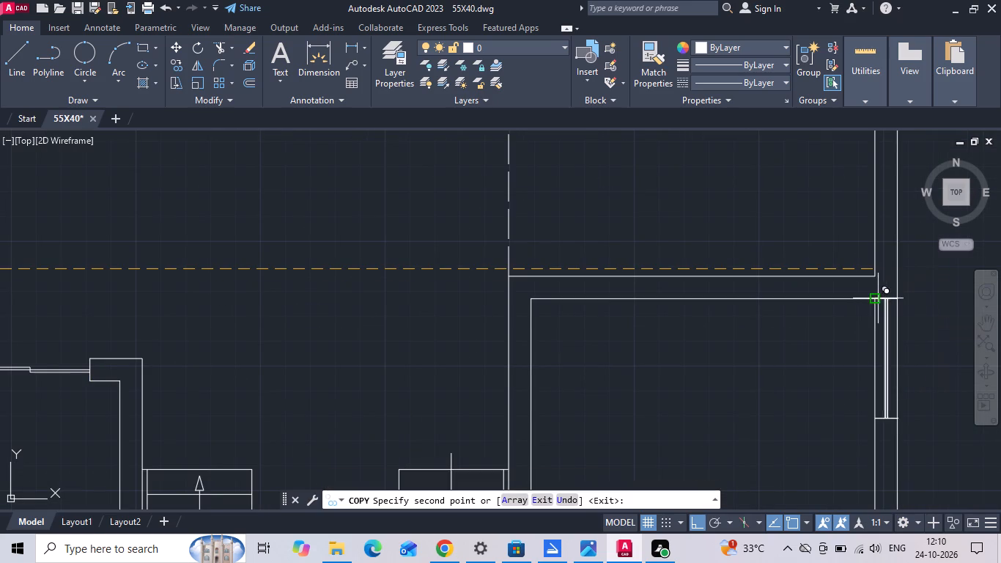
middle_click_drag(845, 346, 614, 288)
key("Escape")
Move the copied kitchen east window 6" south from the room's northeast inner corner.
left_click_drag(627, 227, 654, 280)
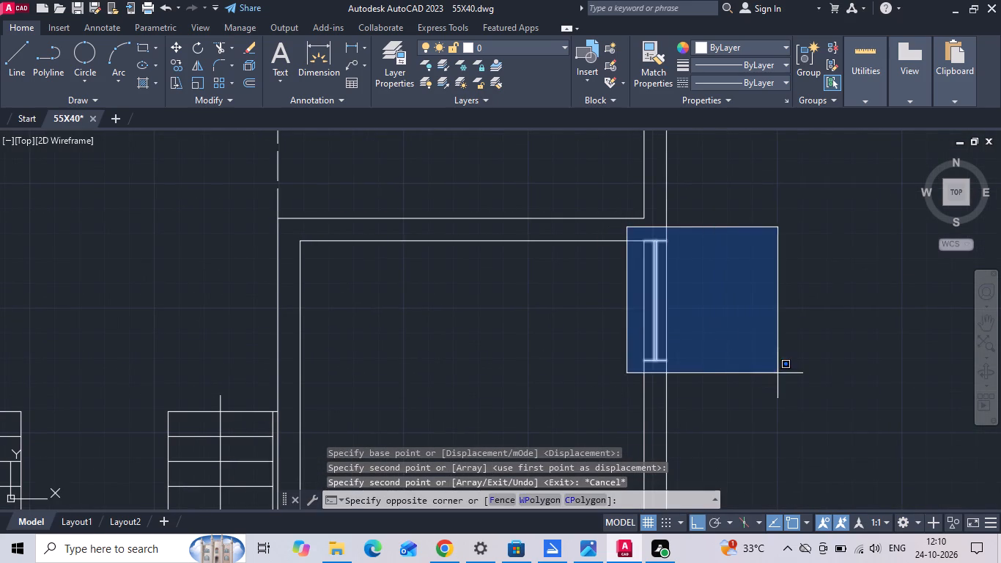
left_click(777, 373)
right_click(756, 305)
left_click(793, 294)
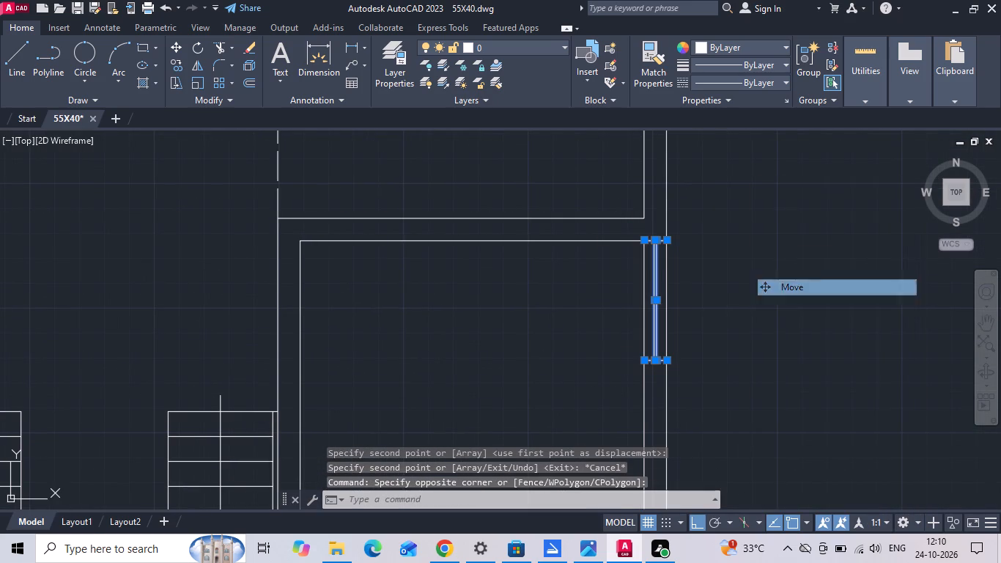
left_click_drag(794, 276, 791, 289)
key("6")
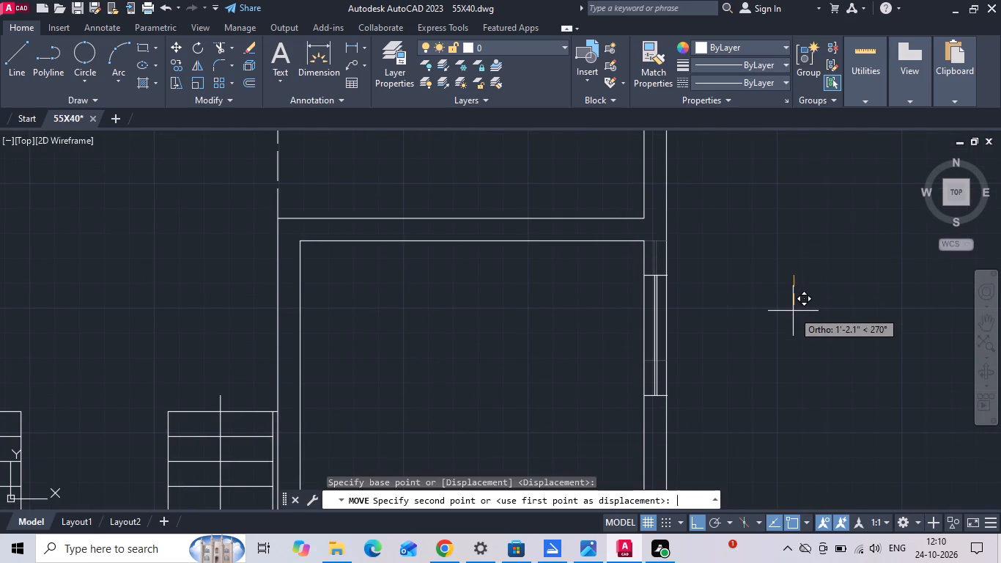
key("space")
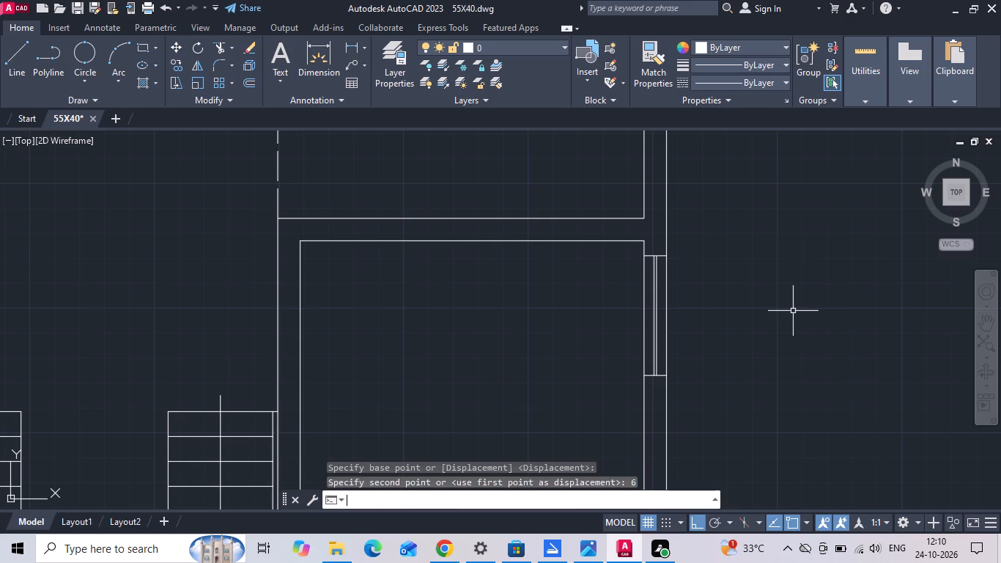
Save the drawing.
key("ctrl+s")
key("ctrl+s")
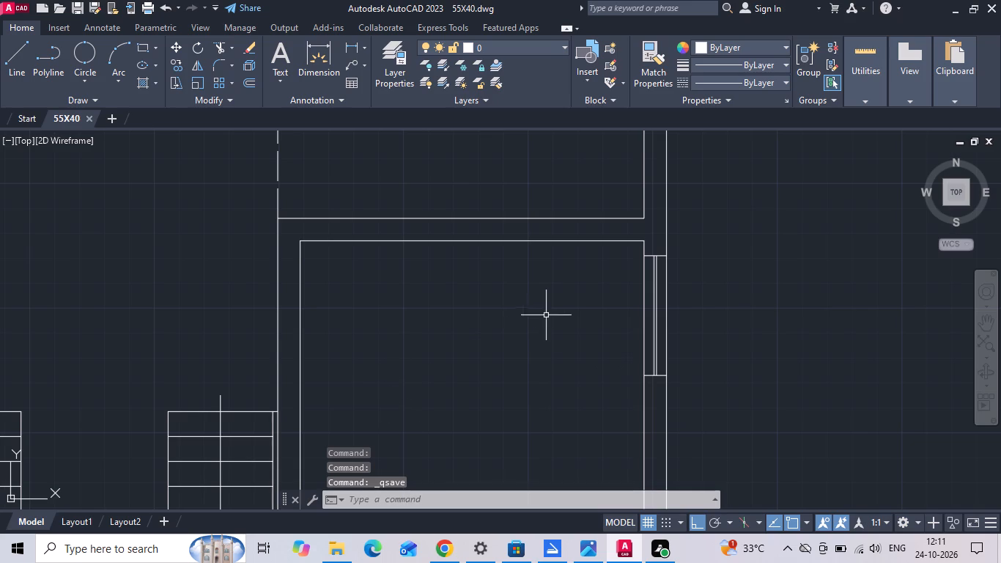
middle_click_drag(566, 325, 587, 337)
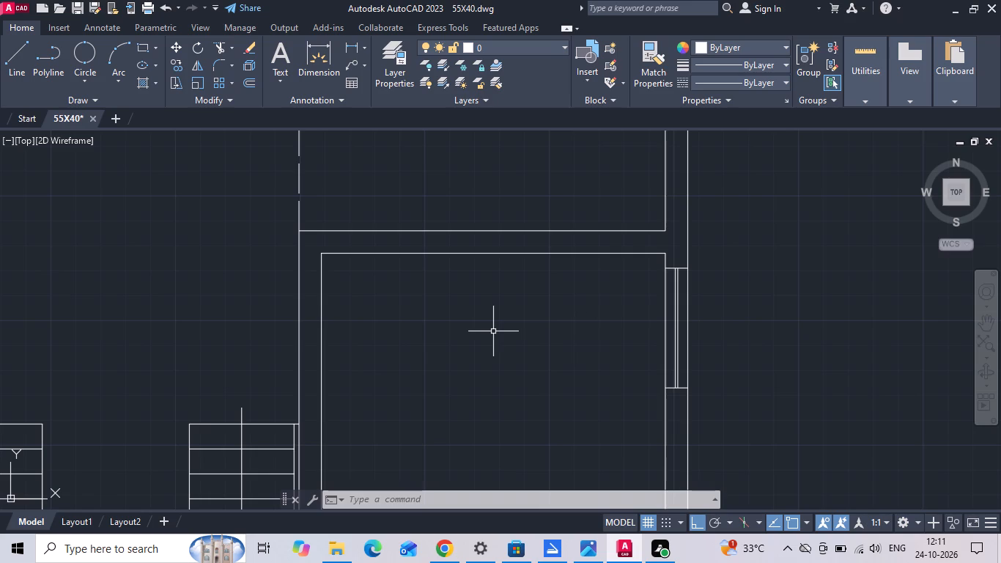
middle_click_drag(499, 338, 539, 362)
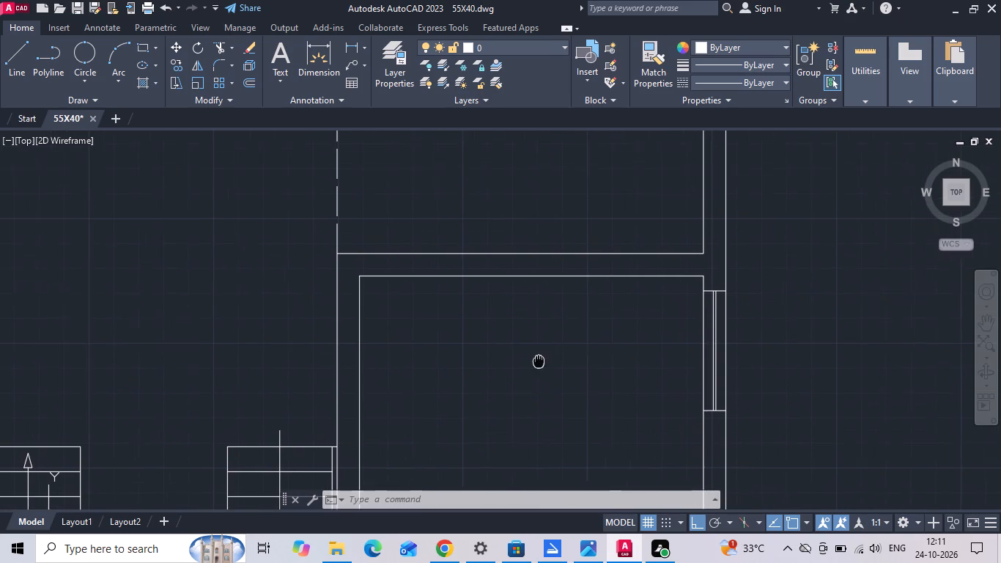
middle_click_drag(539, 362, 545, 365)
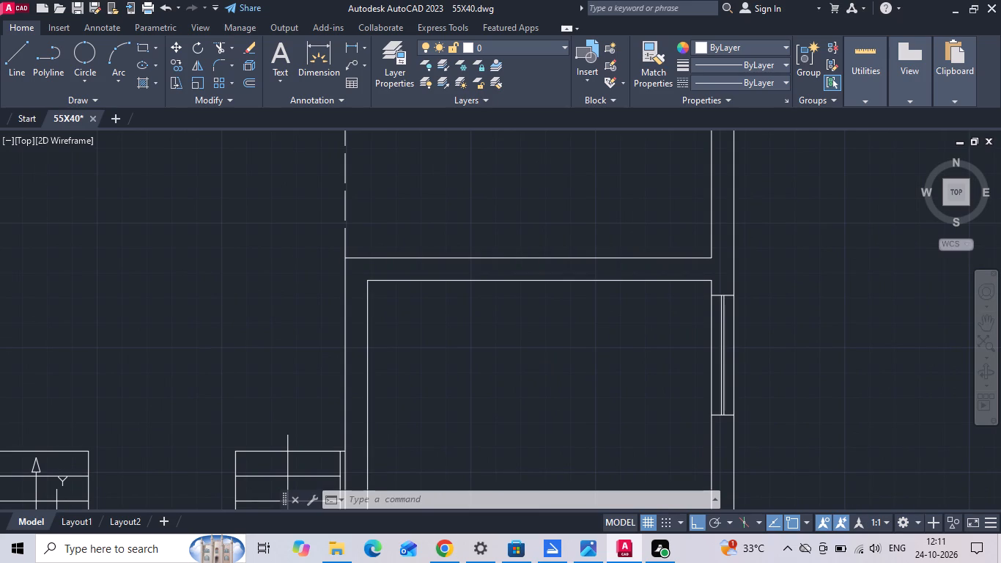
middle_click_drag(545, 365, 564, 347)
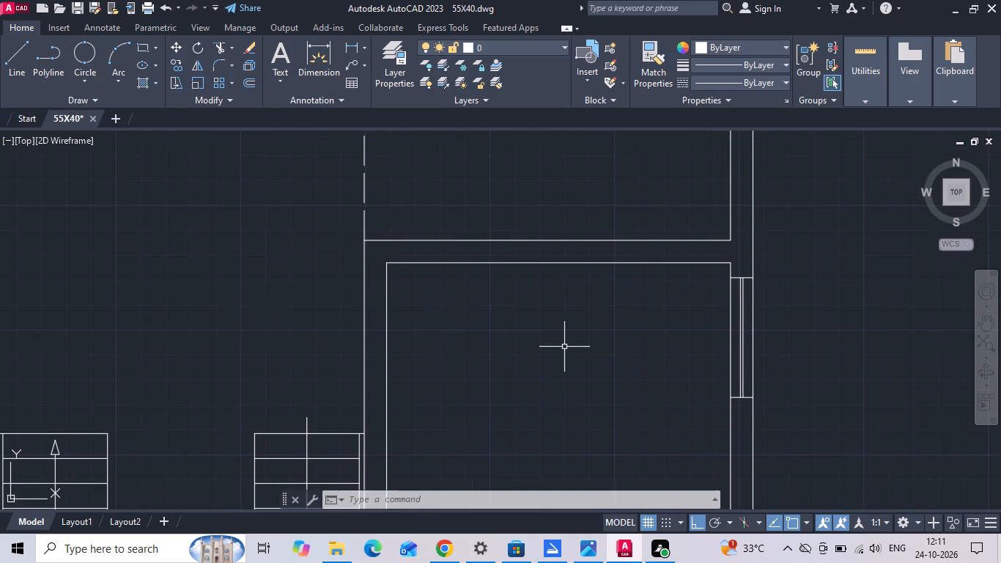
Save the drawing.
key("ctrl+s")
key("ctrl+s")
key("ctrl+s")
Draw a horizontal line from the midpoint of the dining room's east inner wall line eastward past the outer wall.
middle_click_drag(637, 312, 652, 224)
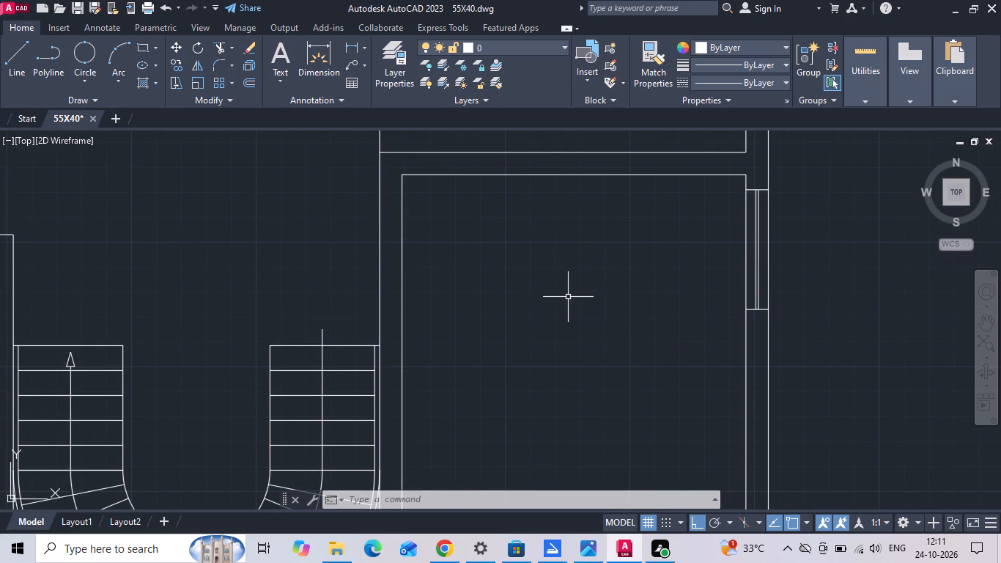
middle_click_drag(551, 273, 571, 309)
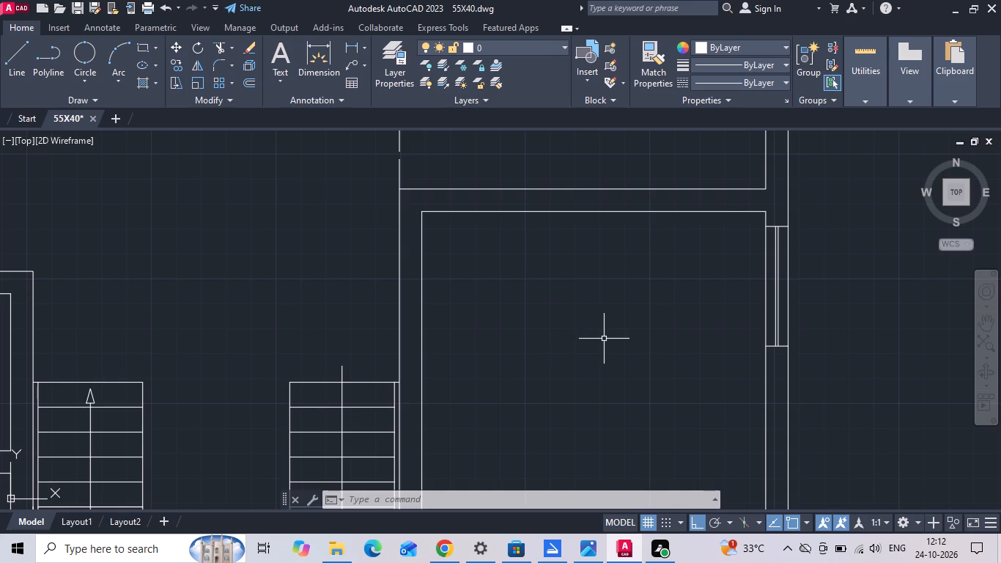
scroll(673, 372, "down", 3)
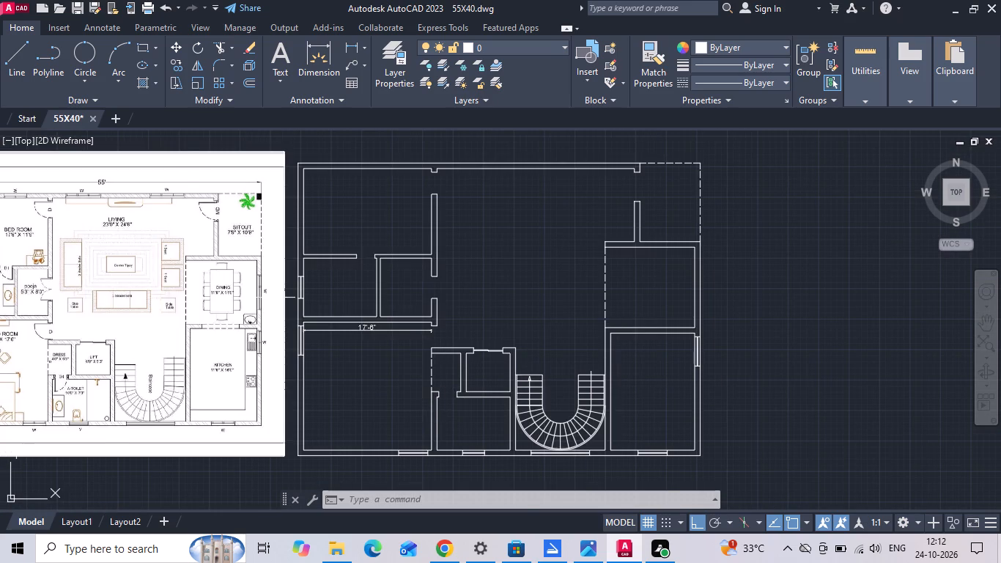
scroll(269, 297, "up", 1)
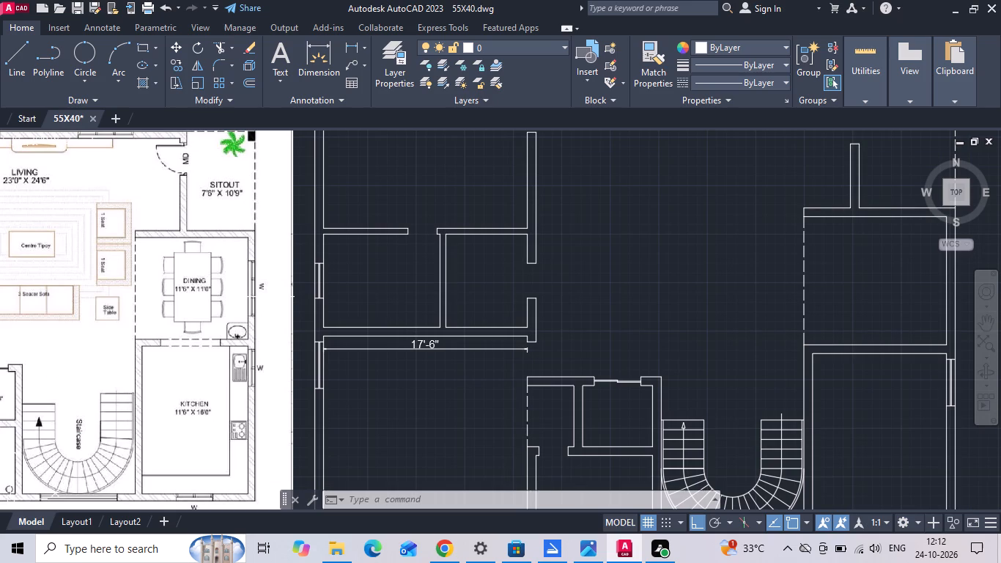
type("L")
key("space")
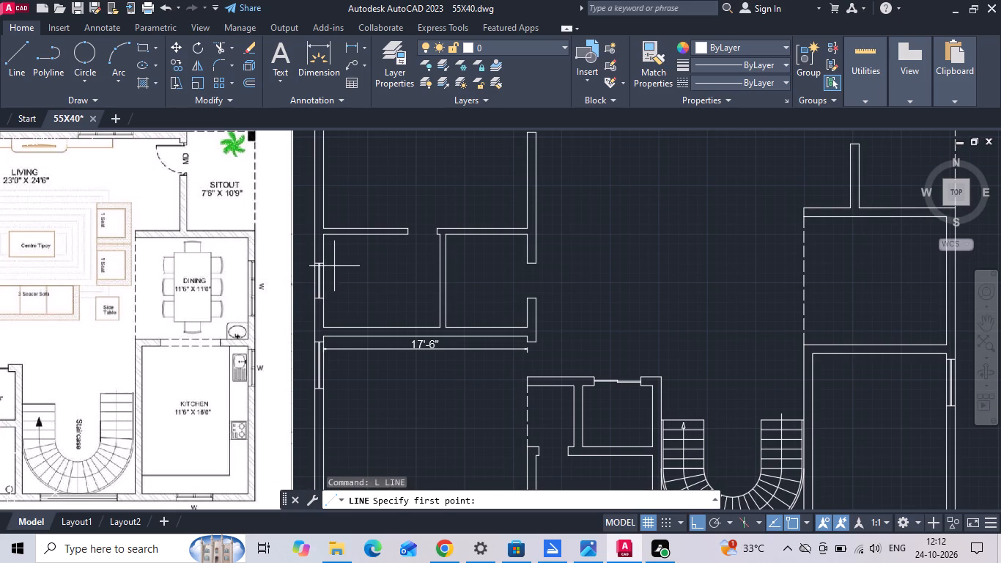
scroll(172, 286, "down", 1)
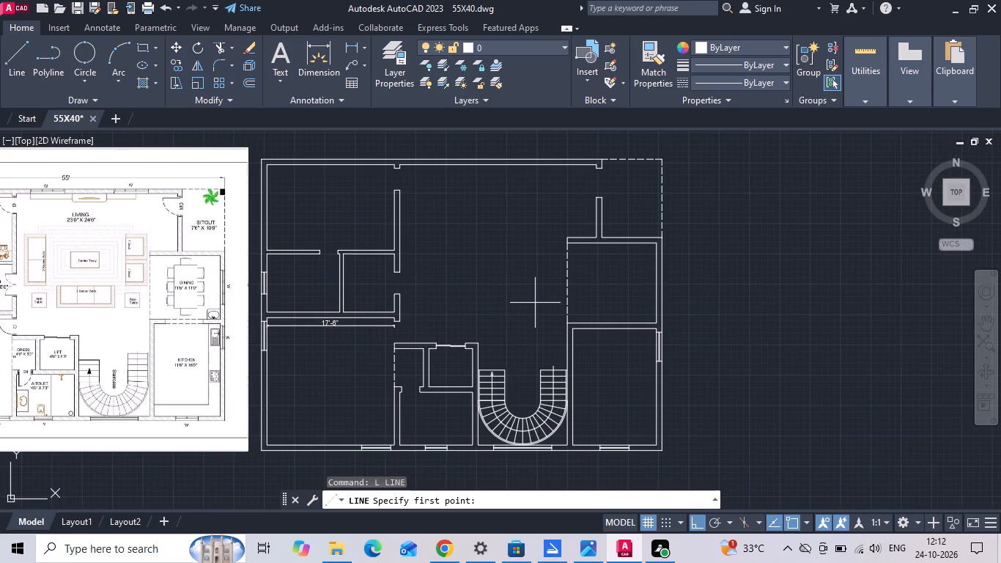
scroll(699, 290, "up", 1)
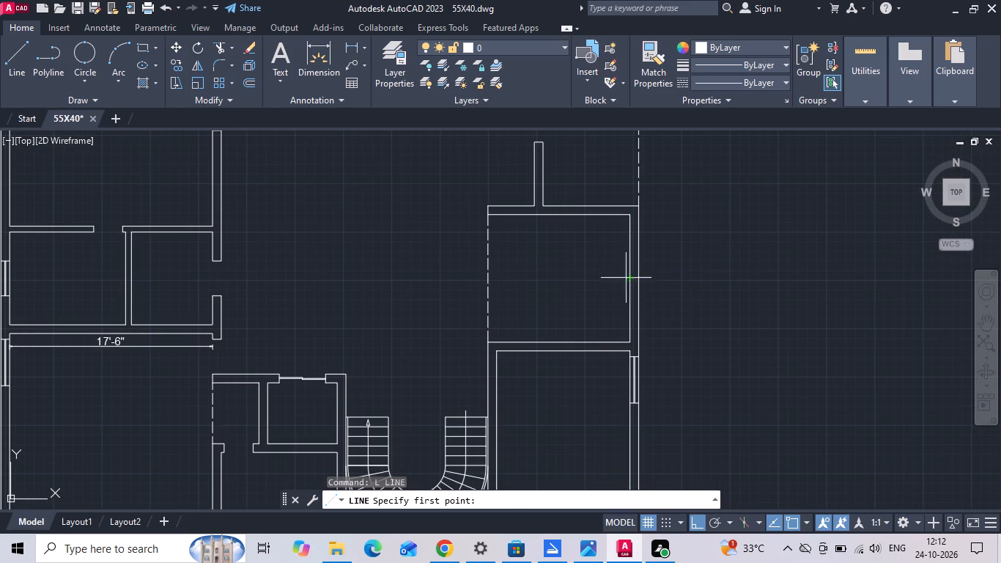
left_click(626, 277)
scroll(692, 269, "up", 2)
left_click(692, 269)
key("Escape")
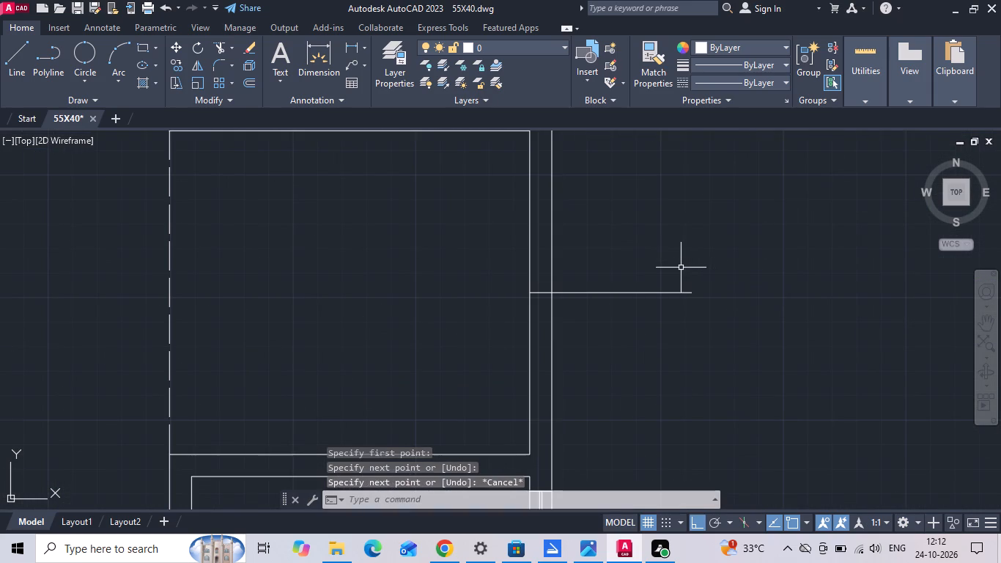
Offset the horizontal line at the dining room's east wall midpoint by 3' to the north and to the south.
type("O")
key("space")
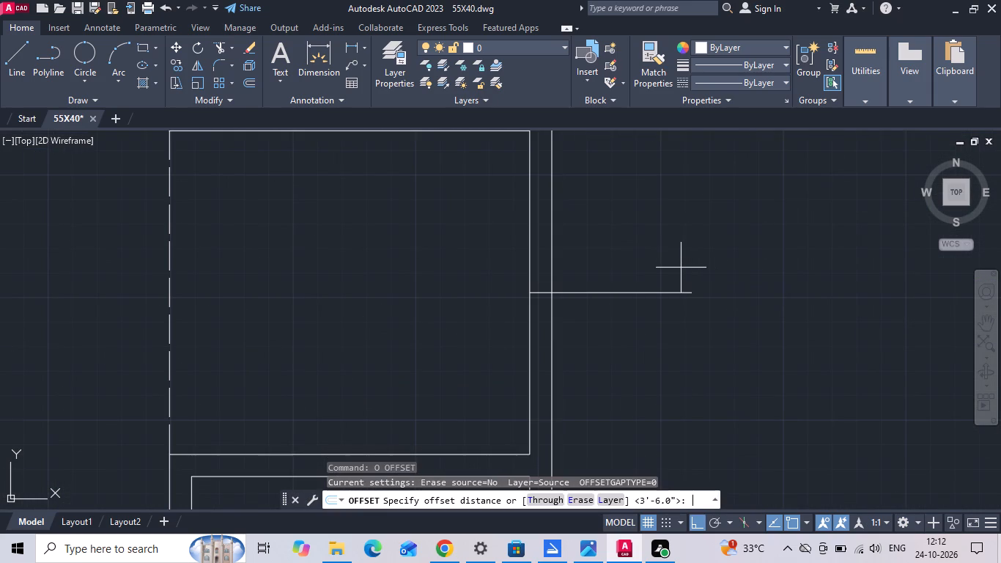
type("3'")
key("Return")
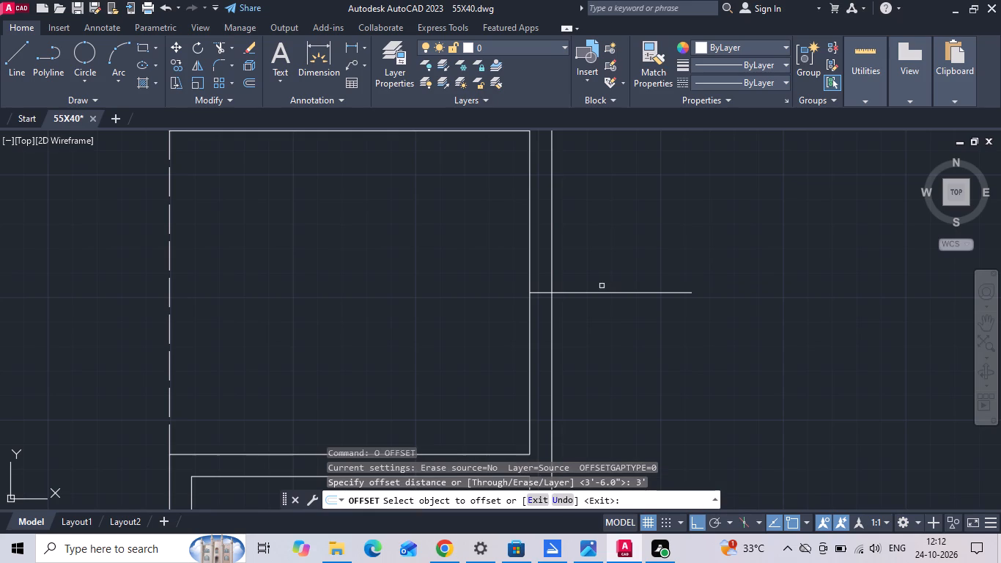
left_click_drag(592, 292, 595, 270)
left_click(603, 223)
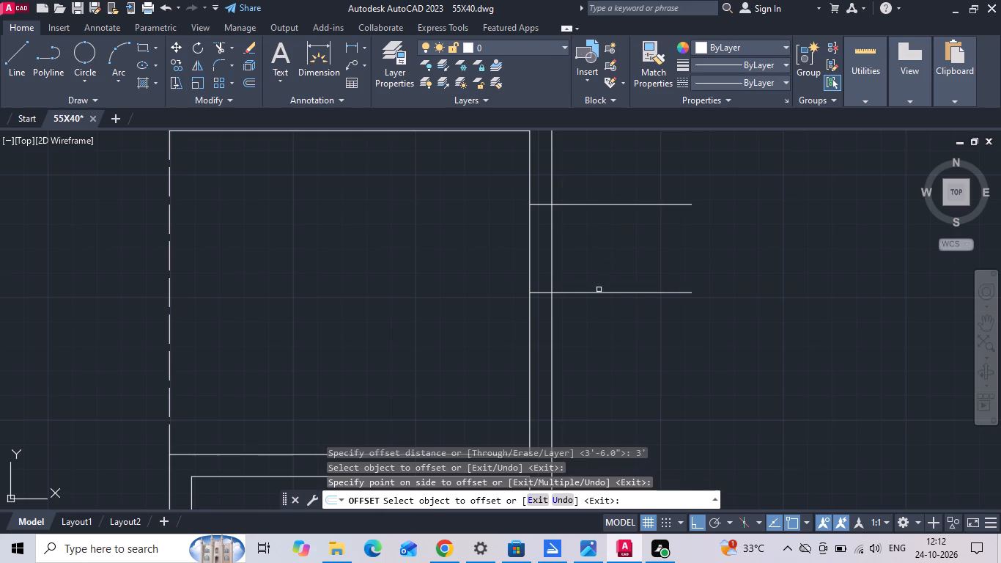
left_click(588, 293)
left_click(588, 335)
key("Escape")
Trim both offset lines back to the outer wall line and remove the middle line, leaving the dining window's two jambs.
key("t")
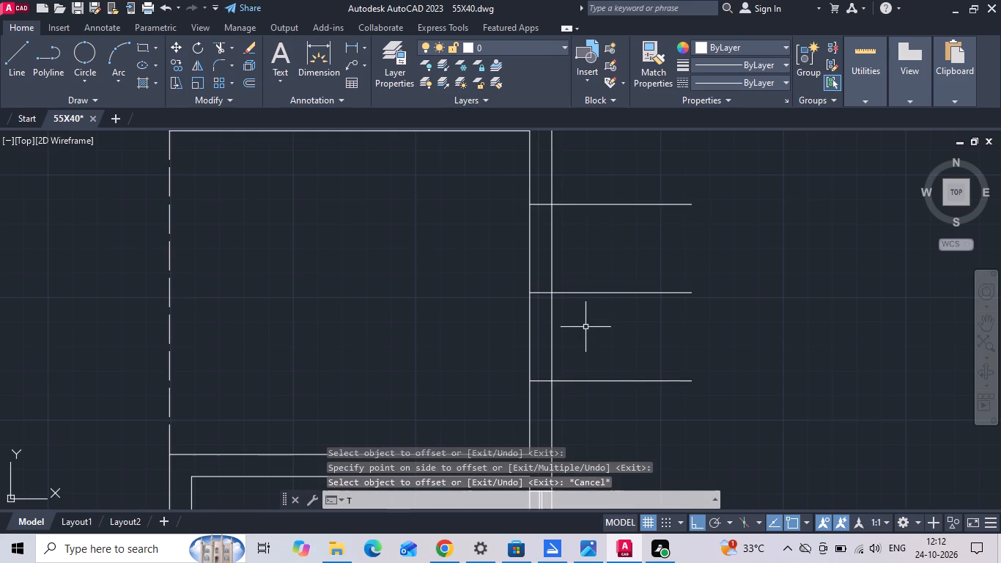
key("r")
key("space")
left_click_drag(605, 186, 613, 425)
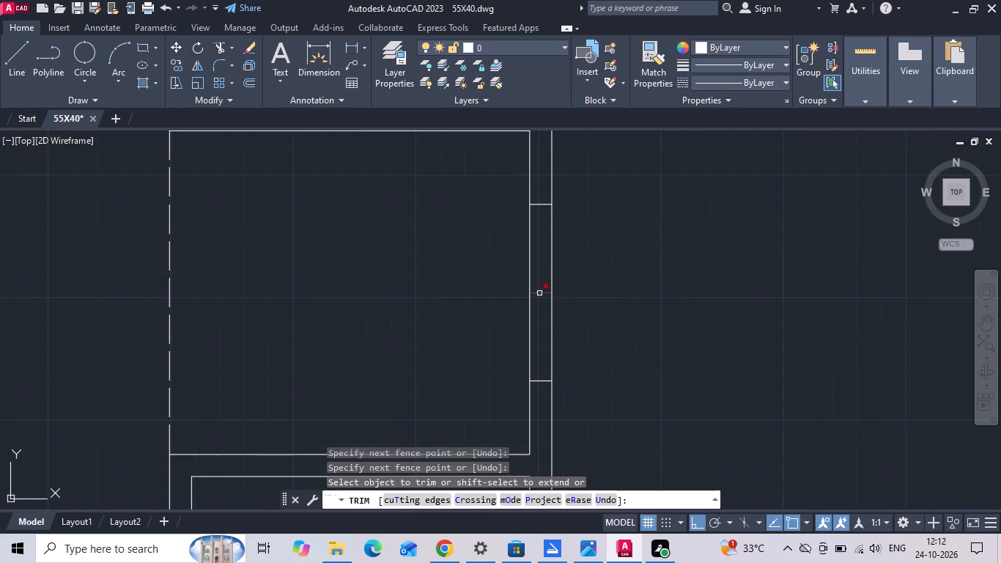
left_click(539, 293)
scroll(671, 290, "down", 2)
key("Escape")
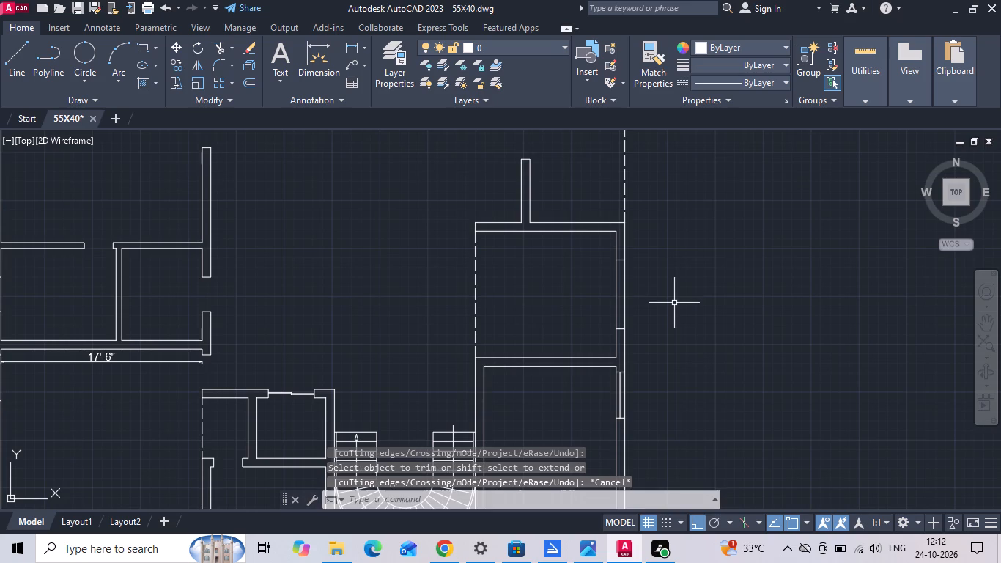
Measure the length of the dining room's east window on the reference image.
scroll(675, 304, "down", 2)
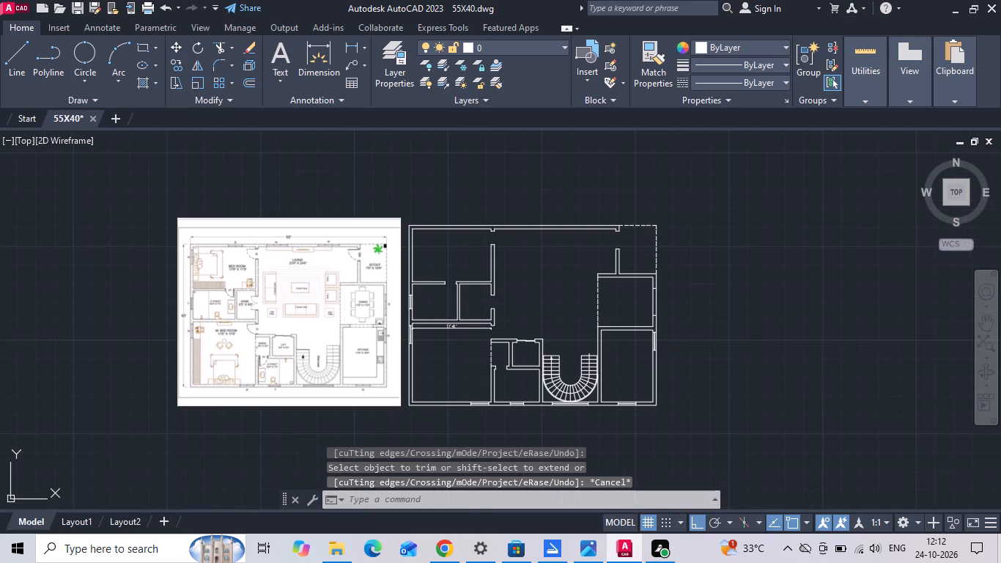
left_click(352, 45)
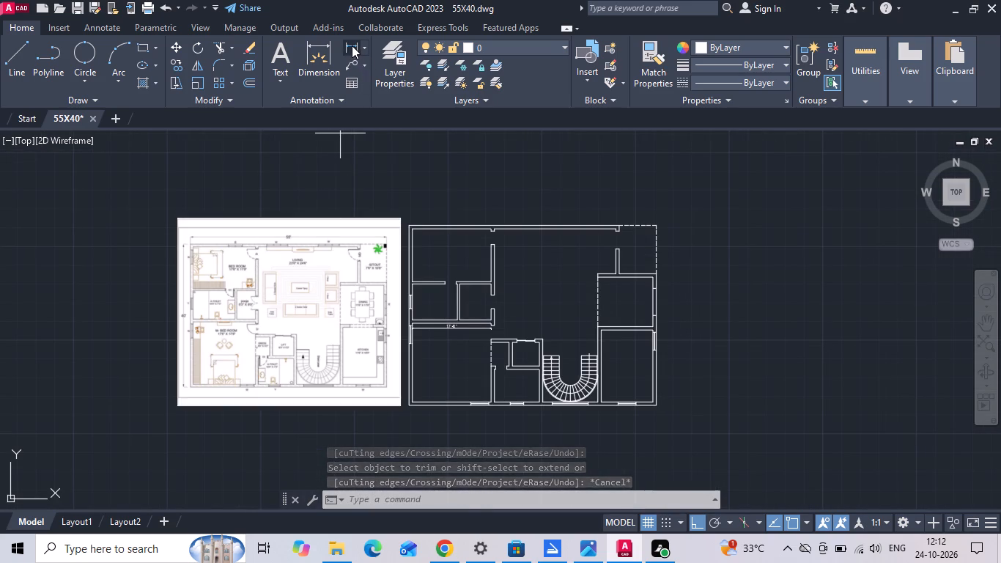
scroll(377, 317, "up", 3)
scroll(396, 249, "up", 1)
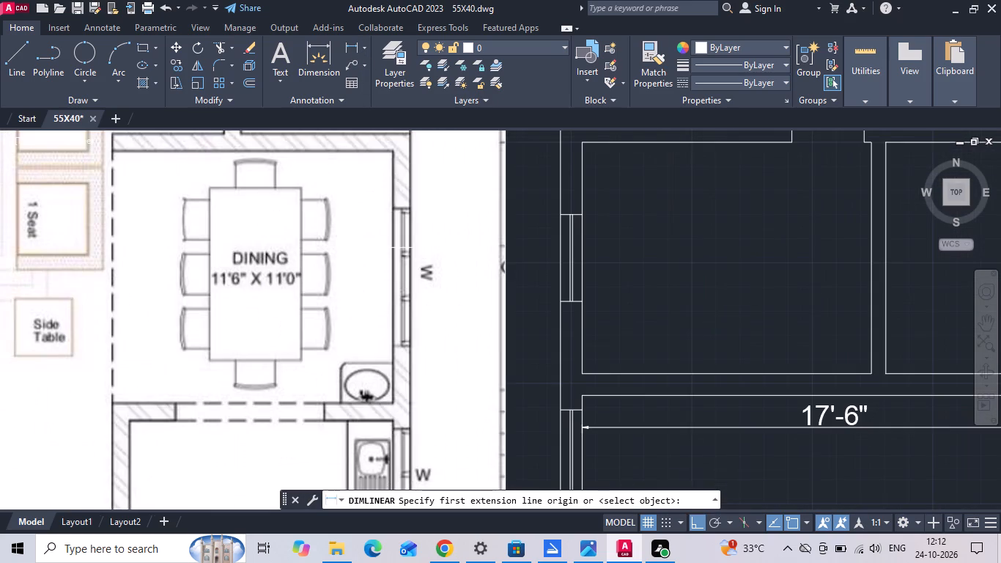
scroll(421, 205, "down", 1)
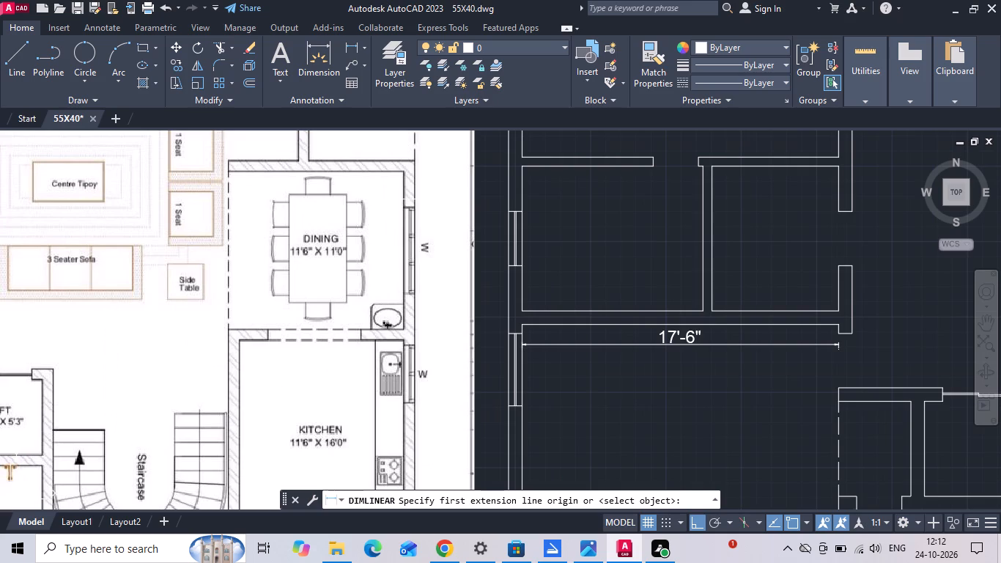
scroll(421, 199, "up", 2)
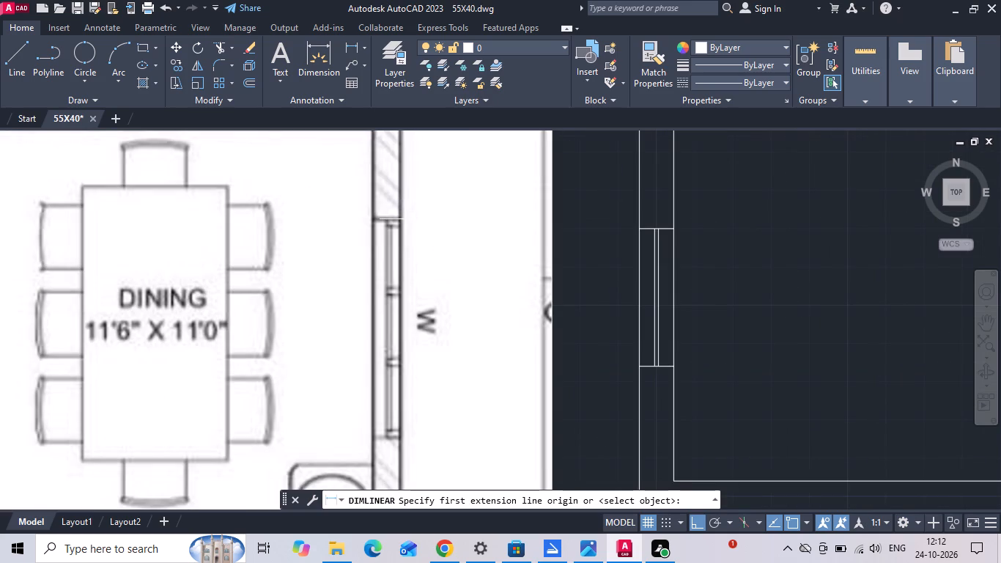
left_click(395, 218)
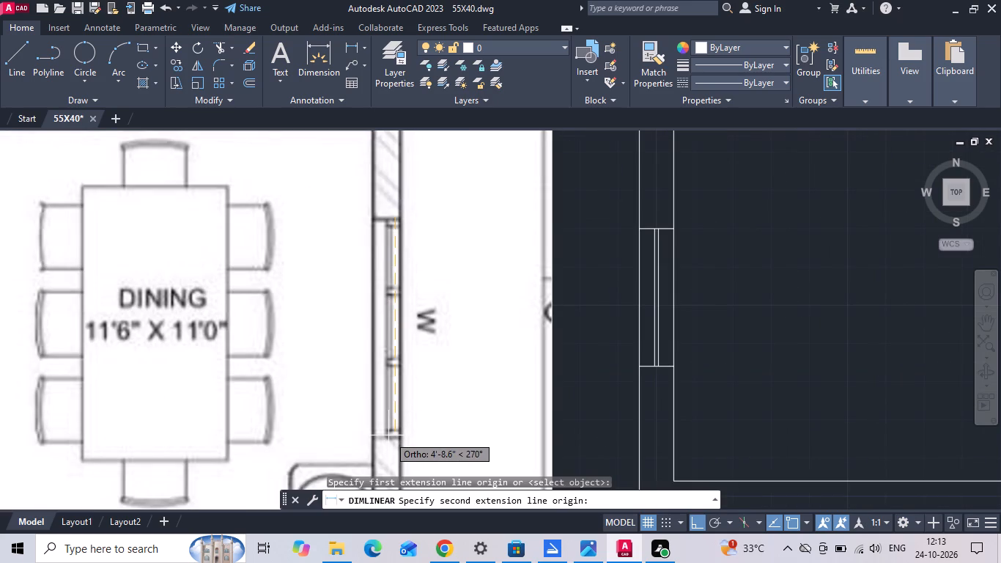
key("Escape")
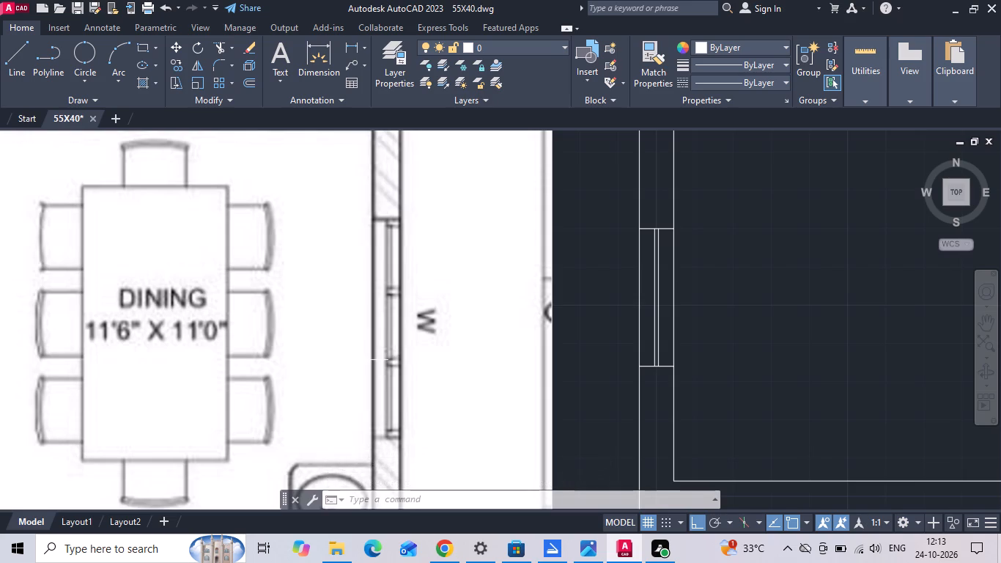
key("Escape")
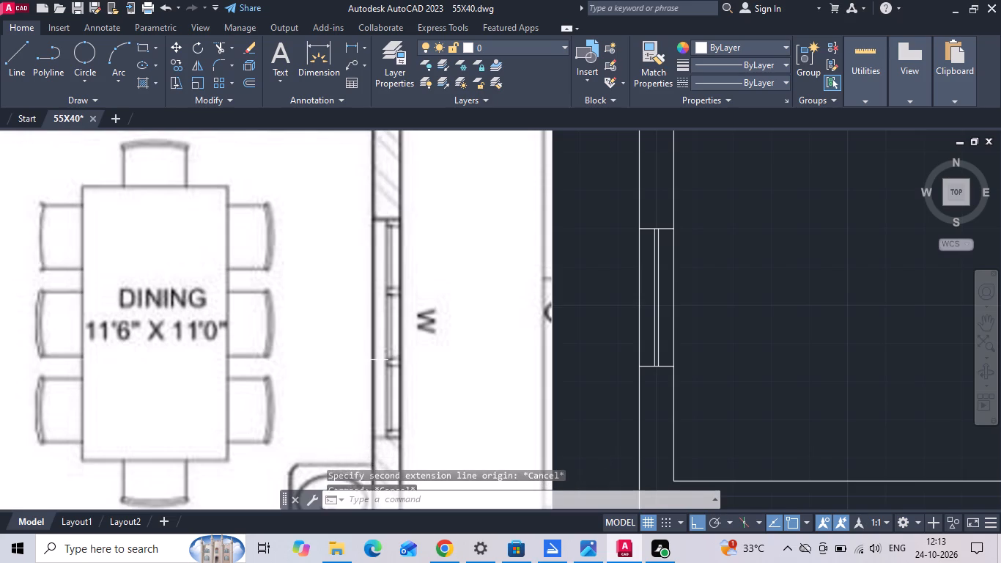
Save the drawing.
key("ctrl+s")
key("ctrl+s")
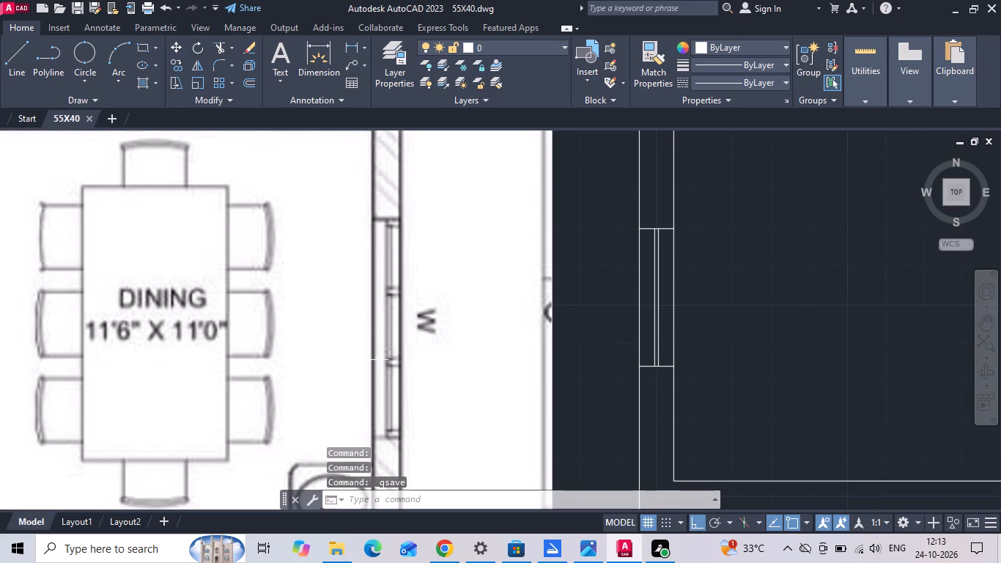
Copy the two glass lines of the kitchen's east window to the north jamb of the dining window opening.
scroll(309, 356, "down", 2)
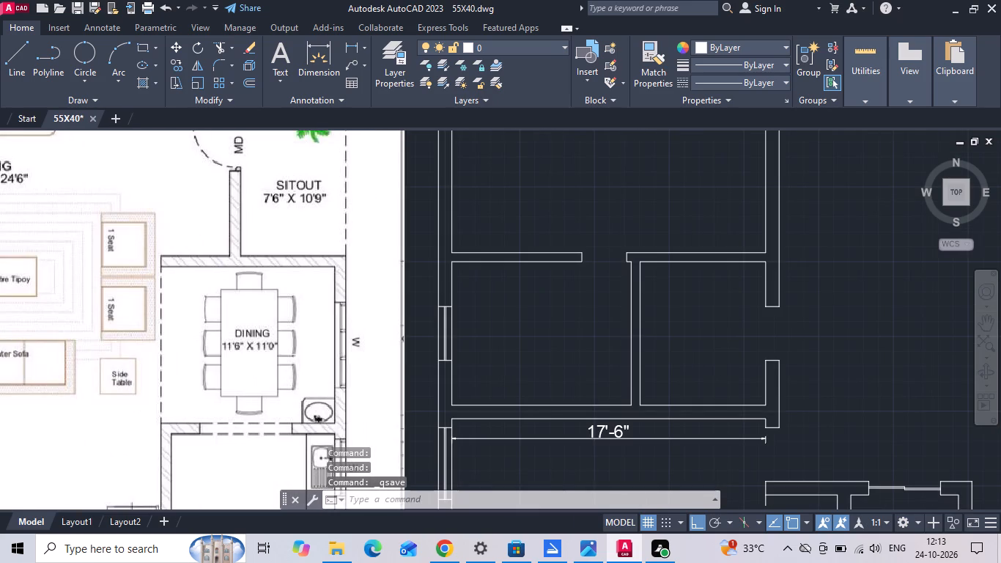
scroll(274, 320, "down", 1)
middle_click_drag(594, 347, 586, 346)
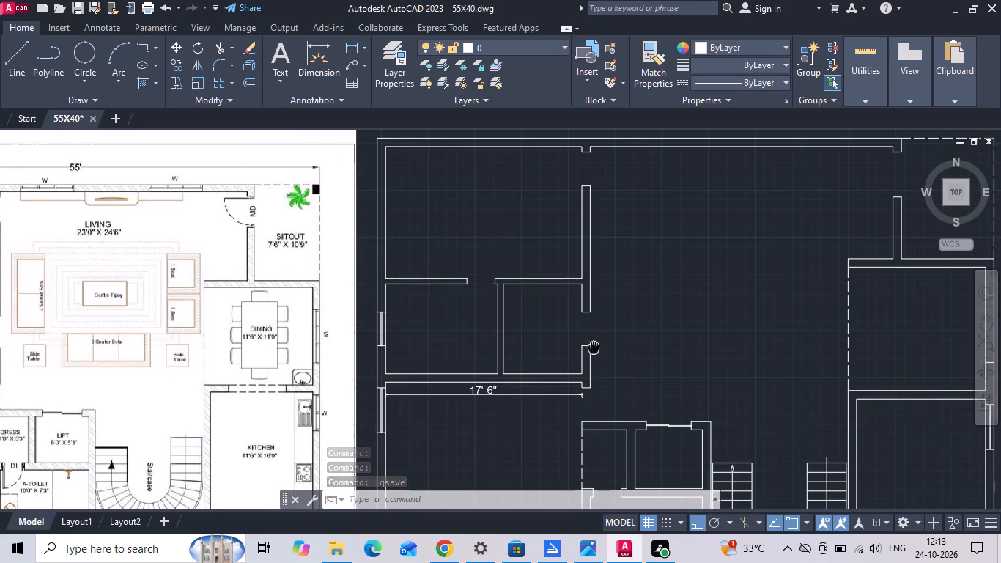
middle_click_drag(586, 346, 488, 286)
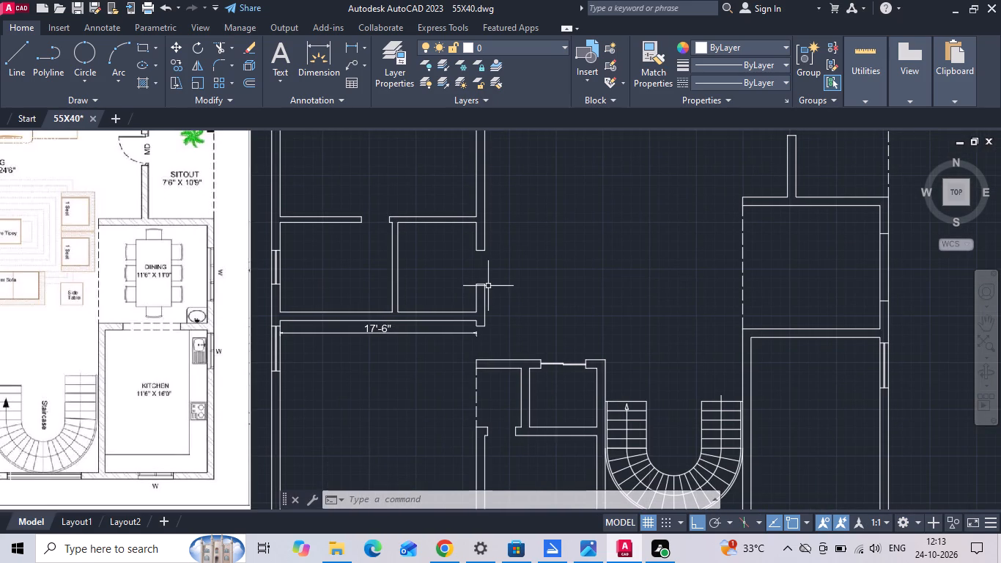
scroll(875, 361, "up", 1)
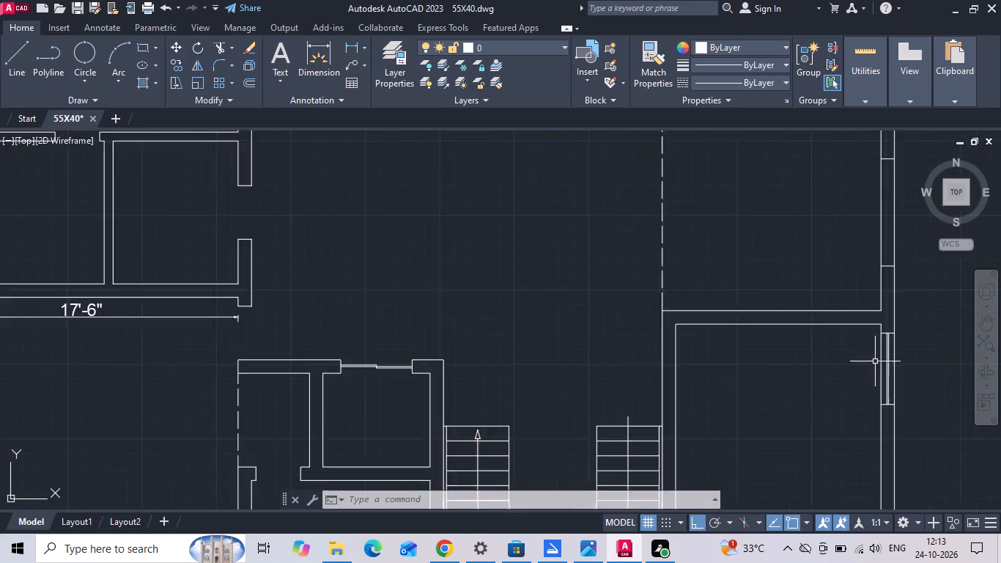
scroll(875, 361, "up", 3)
middle_click_drag(893, 343, 726, 369)
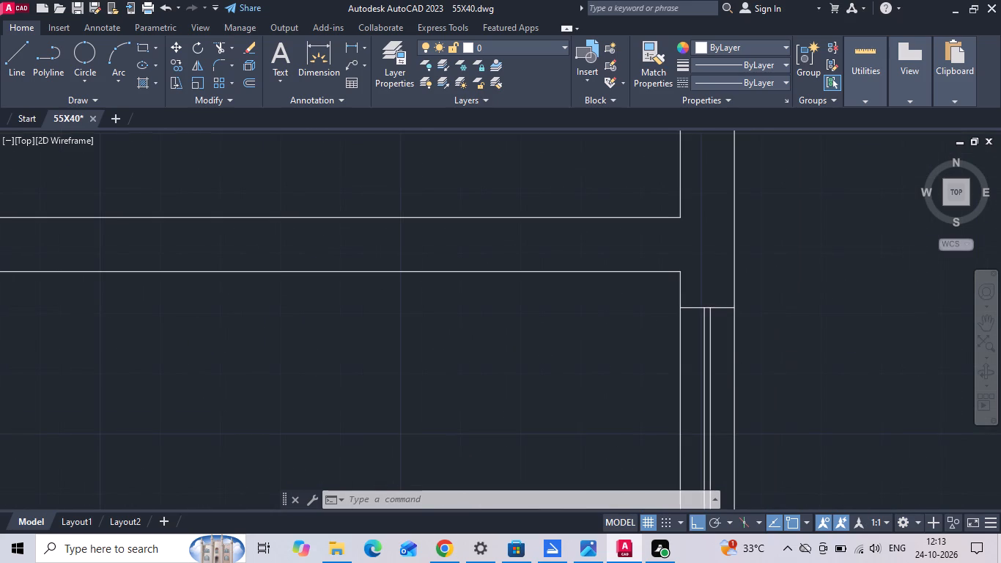
scroll(719, 360, "up", 1)
left_click(718, 358)
left_click(679, 389)
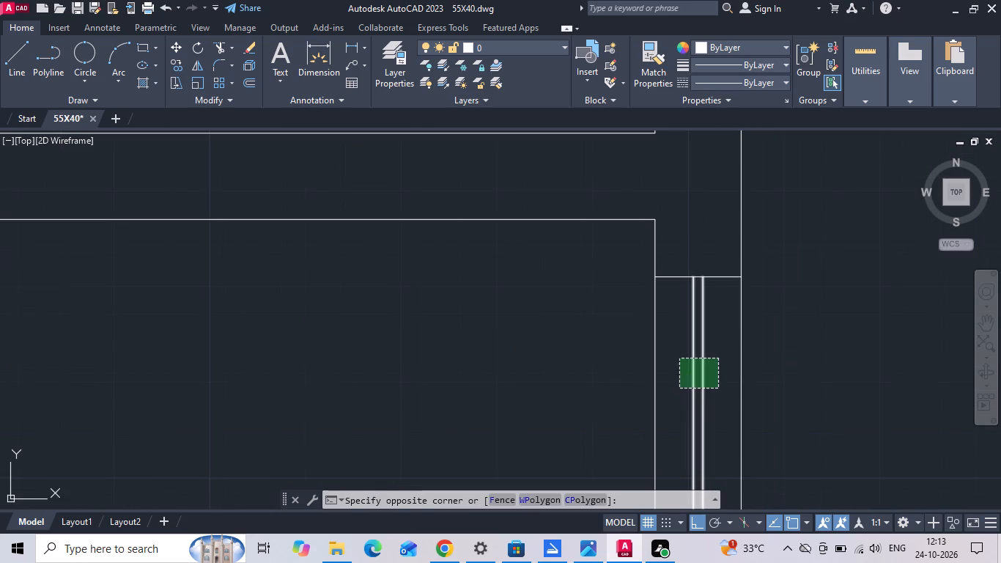
right_click(679, 389)
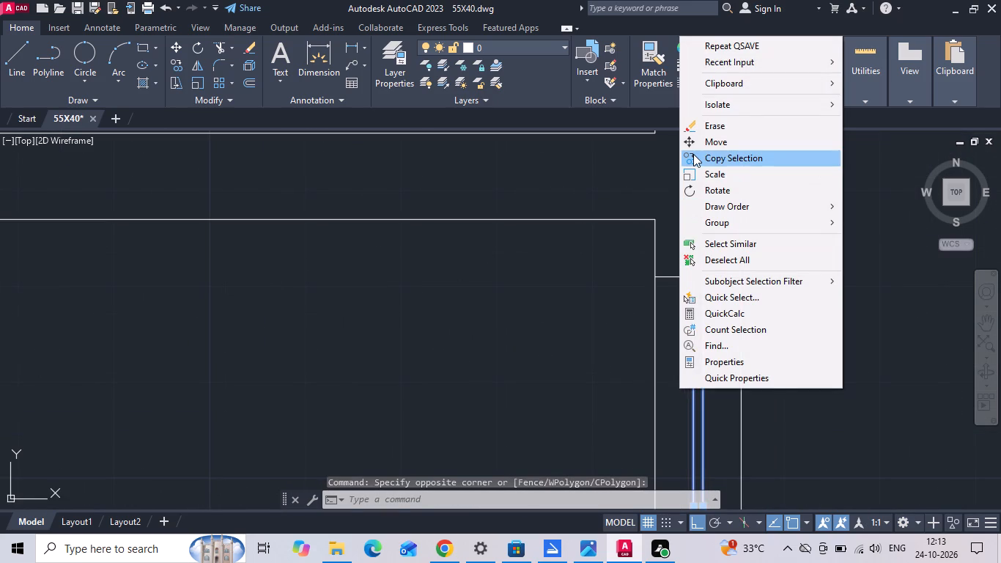
left_click(695, 155)
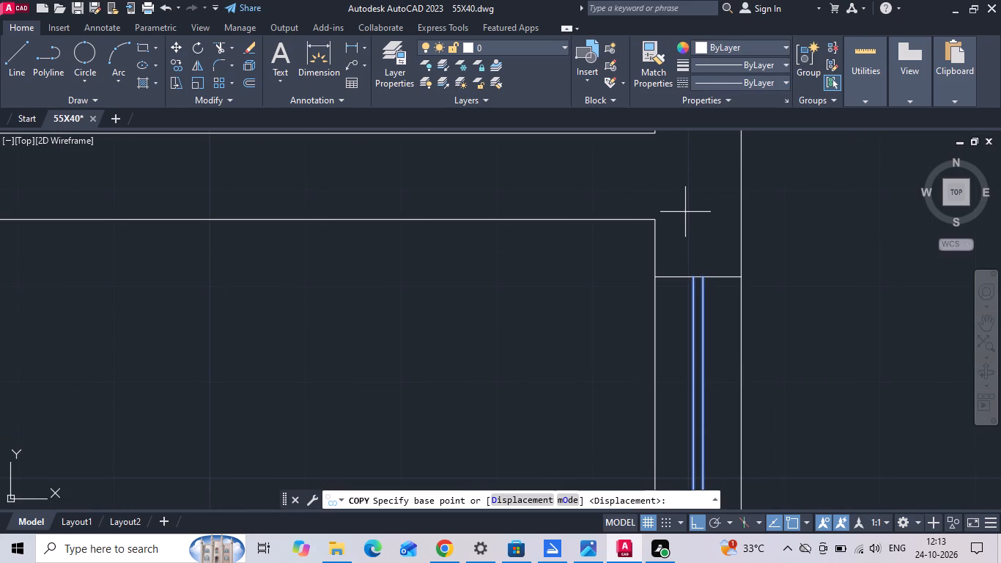
left_click(657, 273)
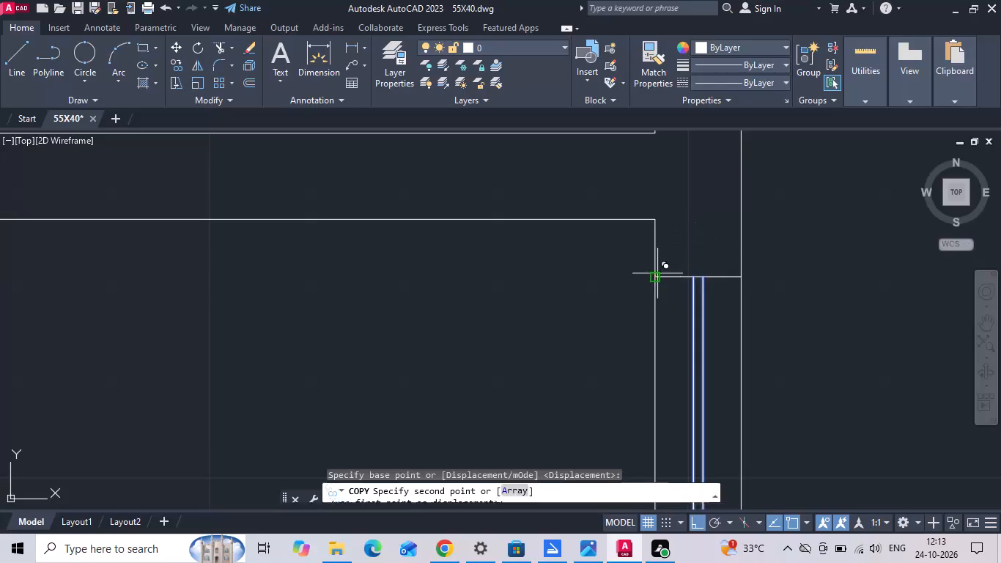
middle_click_drag(662, 247, 676, 424)
middle_click_drag(664, 232, 668, 361)
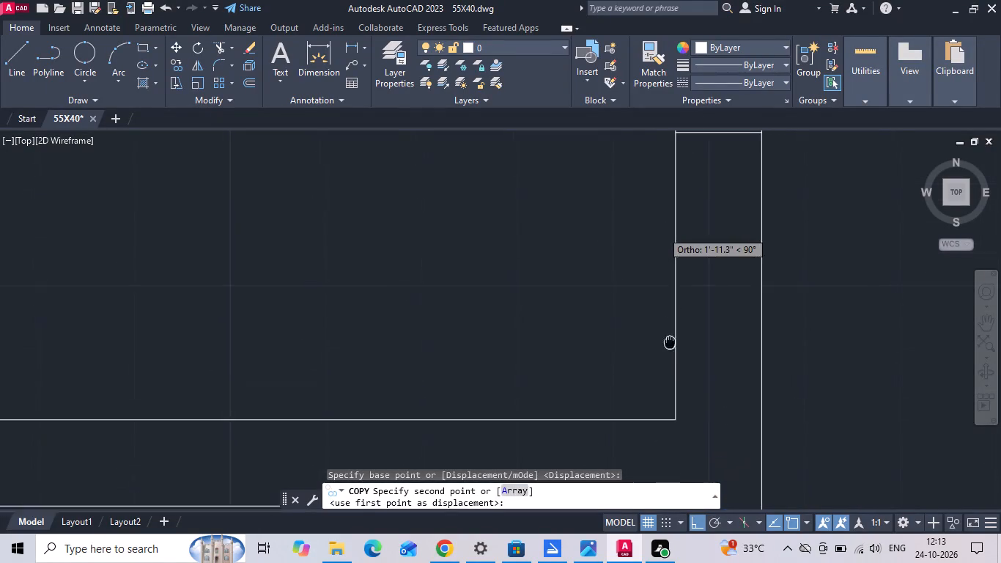
middle_click_drag(668, 361, 668, 376)
middle_click_drag(657, 251, 660, 419)
middle_click_drag(662, 252, 635, 393)
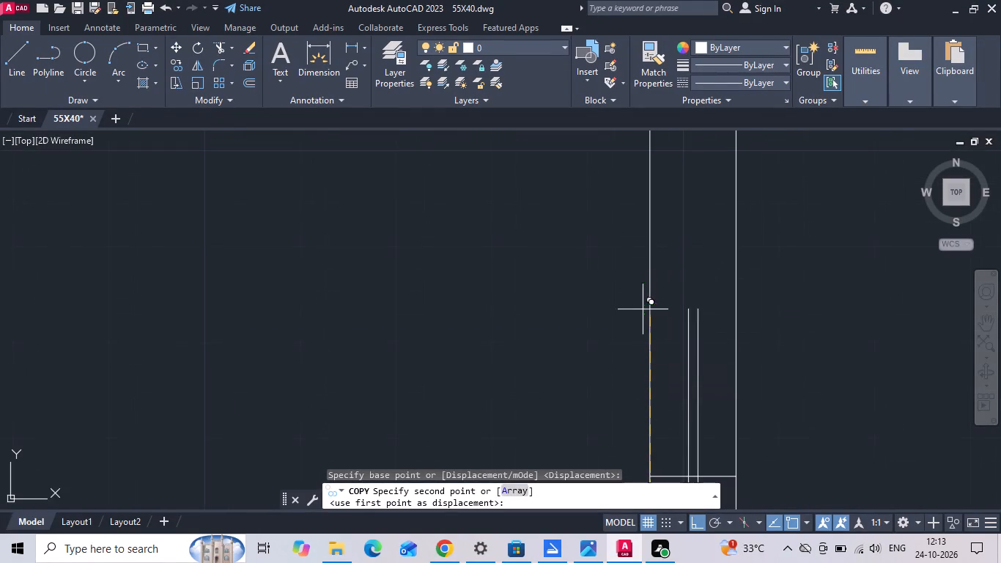
middle_click_drag(643, 282, 627, 413)
middle_click_drag(614, 261, 596, 403)
scroll(599, 391, "down", 1)
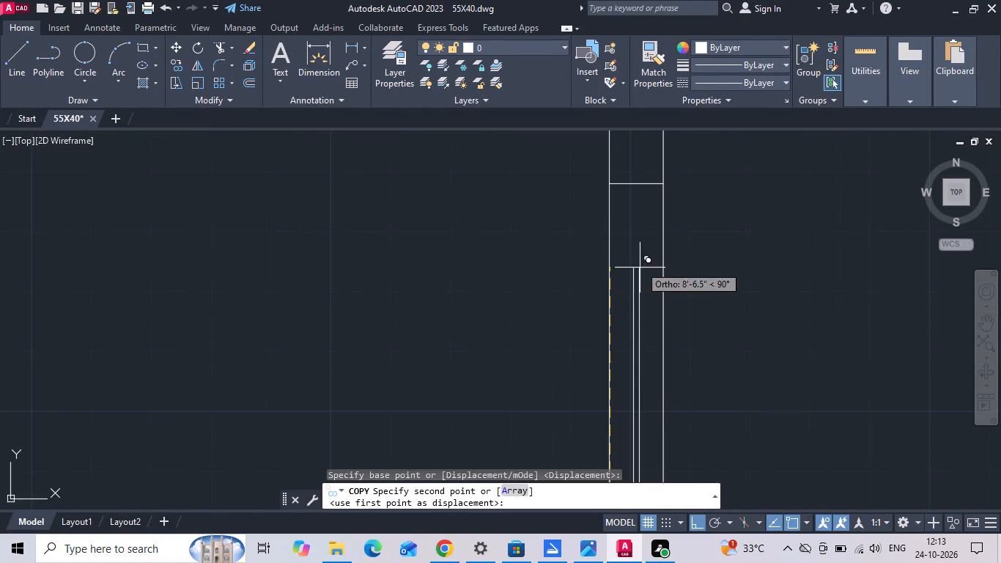
double_click(607, 184)
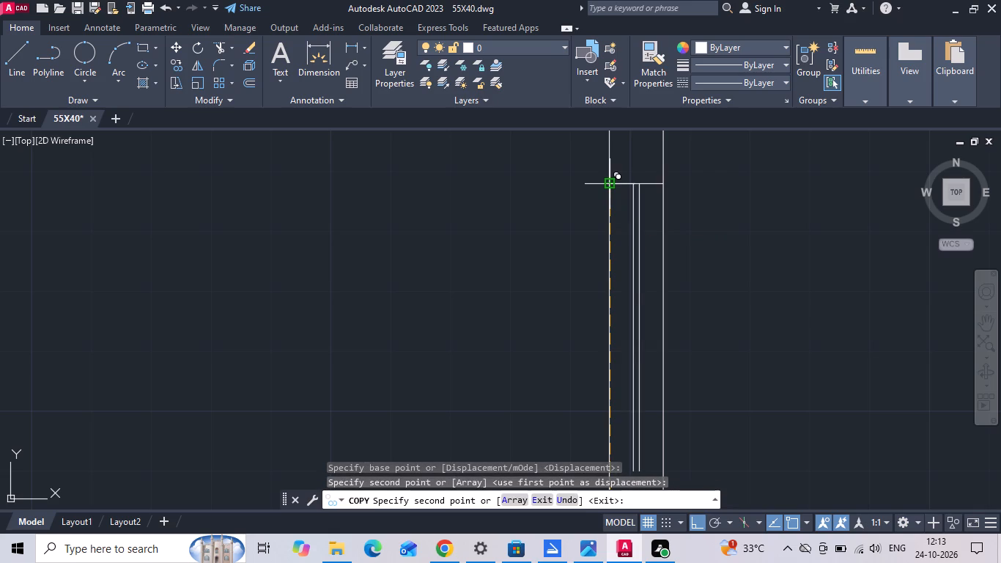
key("Escape")
Extend the two copied glass lines south to the dining window's south jamb.
type("EX")
key("space")
key("space")
scroll(657, 257, "down", 2)
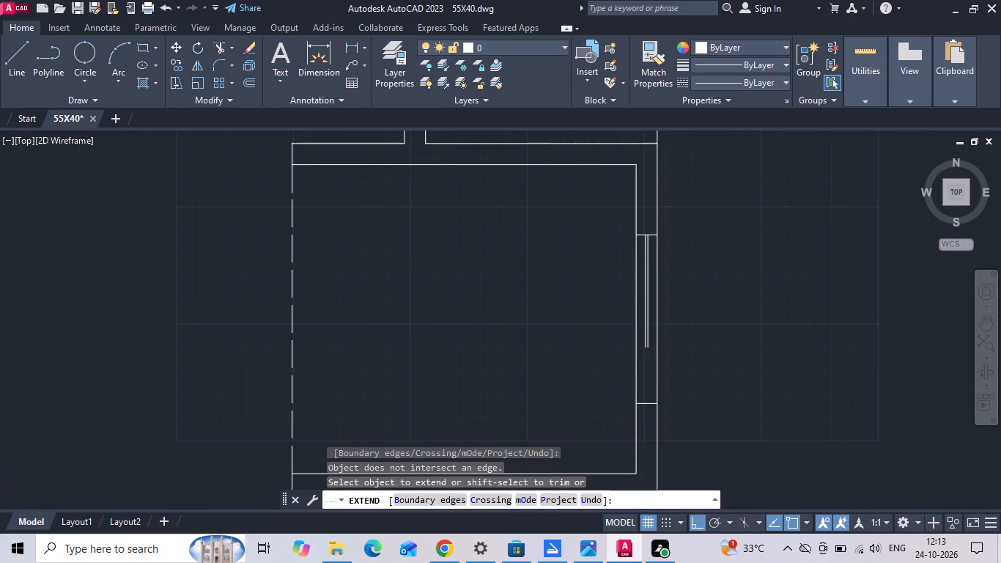
left_click(643, 342)
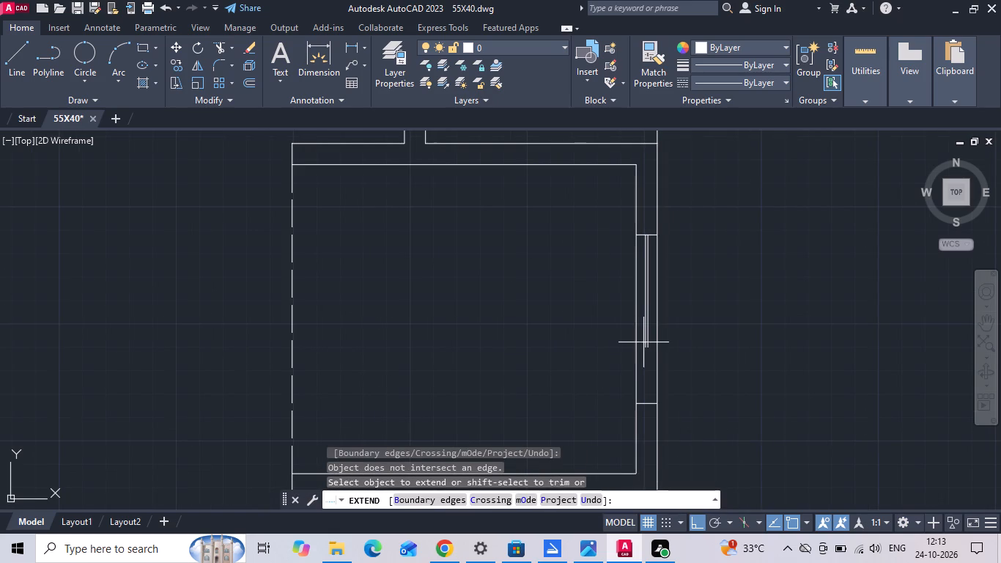
left_click(651, 350)
key("Escape")
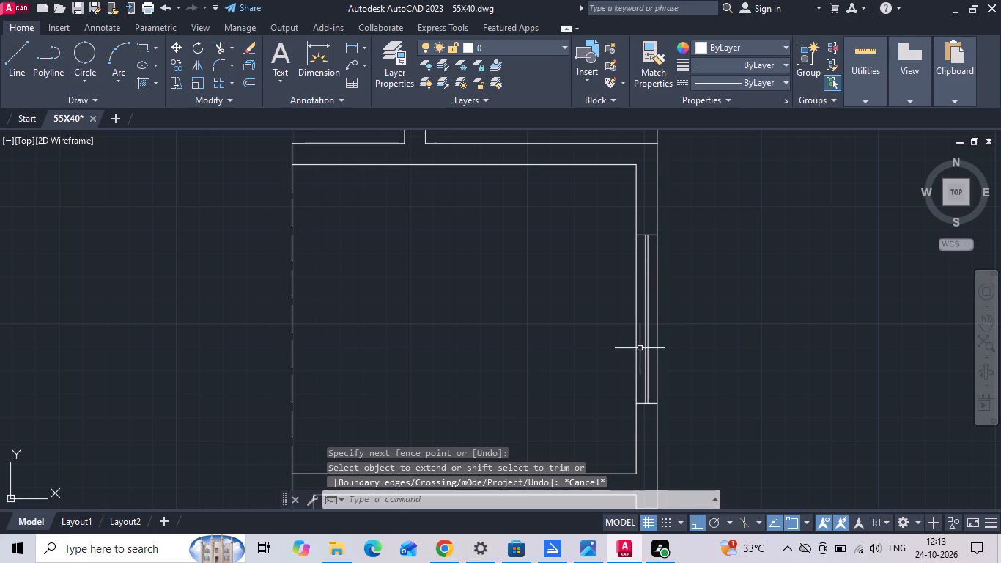
Save the drawing.
key("ctrl+s")
key("ctrl+s")
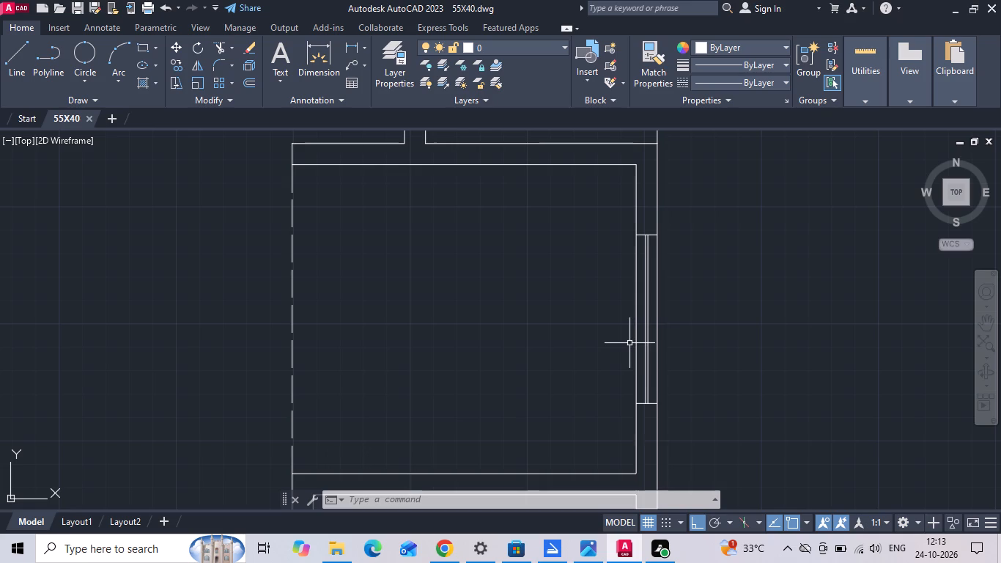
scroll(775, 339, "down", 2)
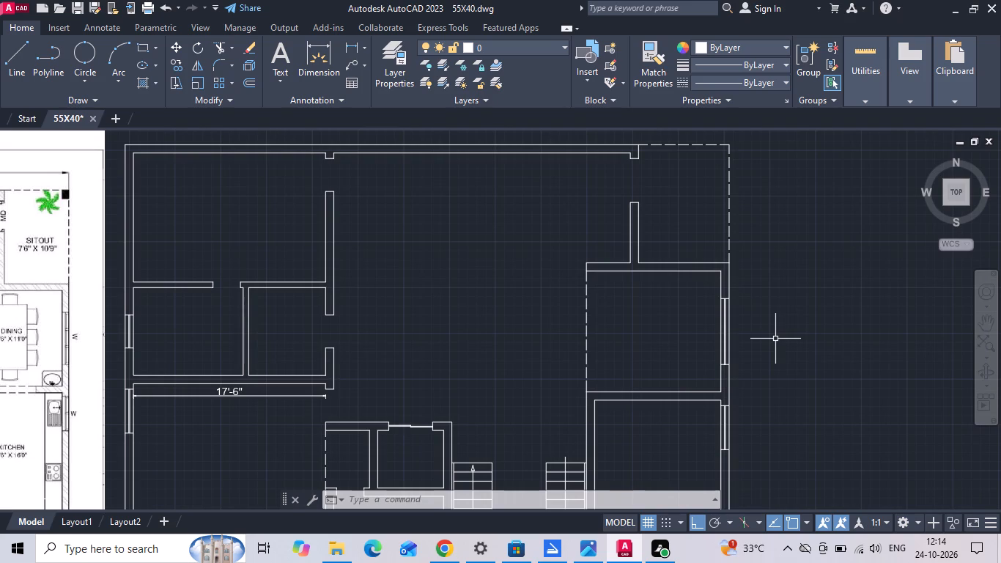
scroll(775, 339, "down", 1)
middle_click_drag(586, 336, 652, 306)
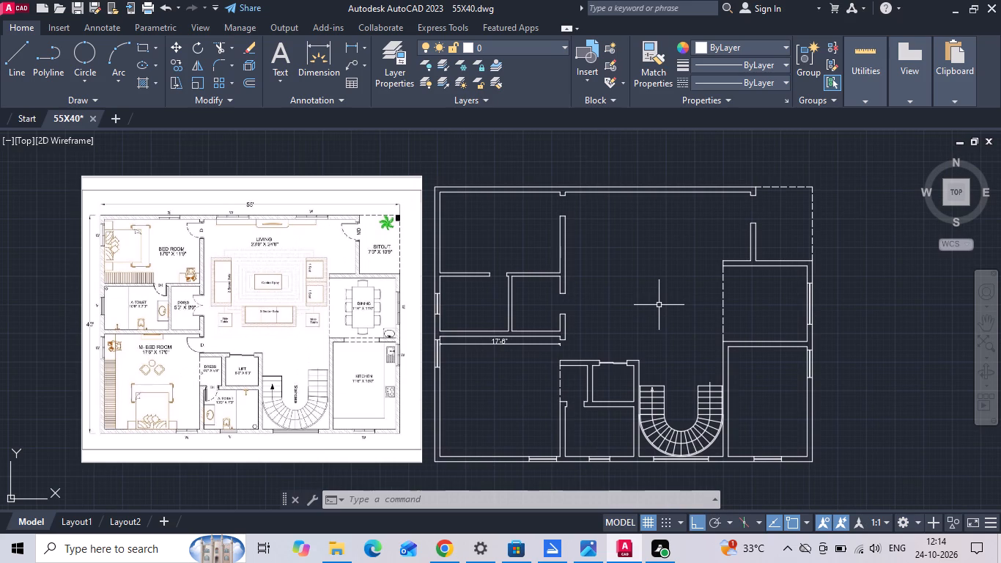
Draw a vertical line from the midpoint of the kitchen's inner north wall line up across the wall into the dining room.
middle_click_drag(659, 334, 668, 335)
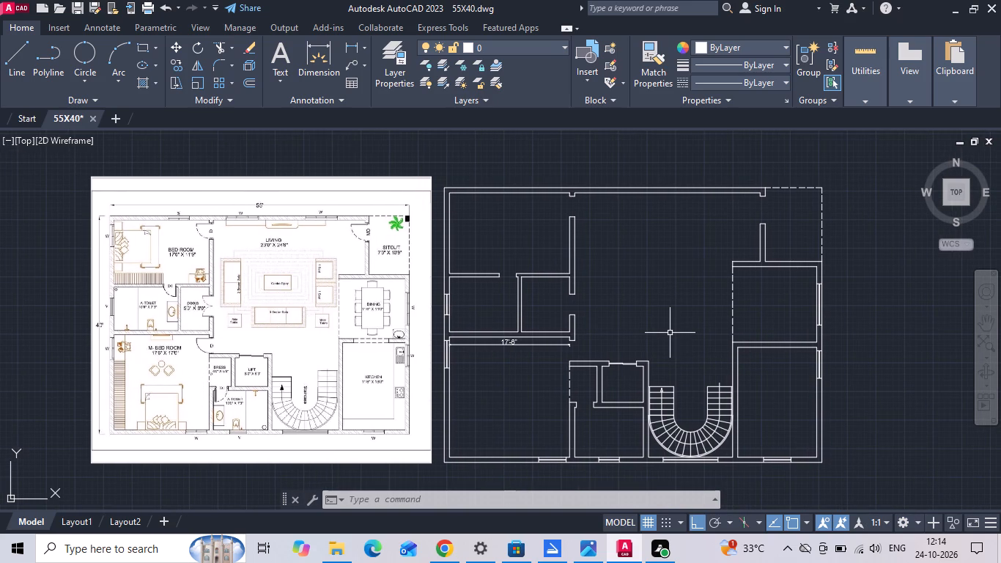
scroll(809, 347, "up", 1)
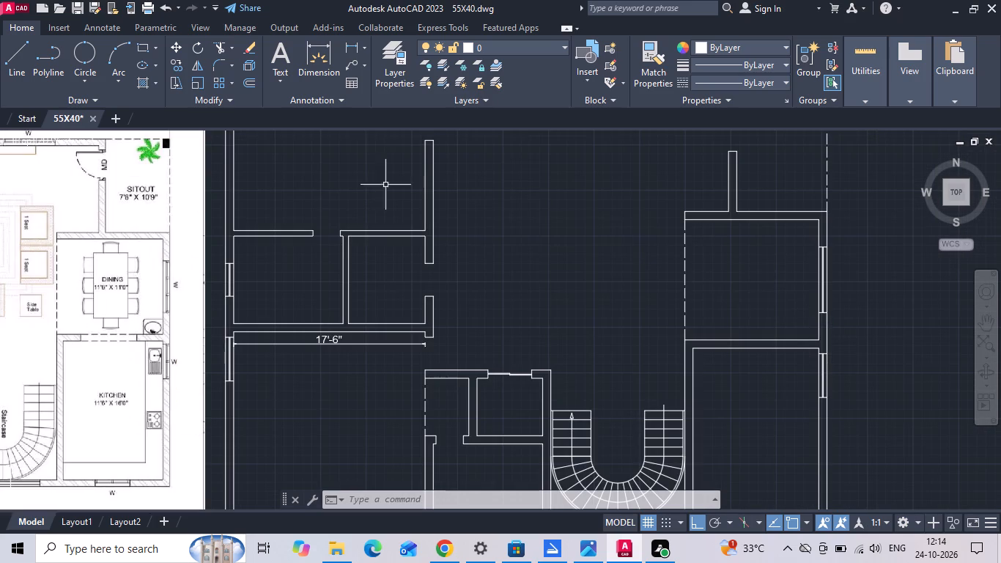
scroll(831, 369, "up", 1)
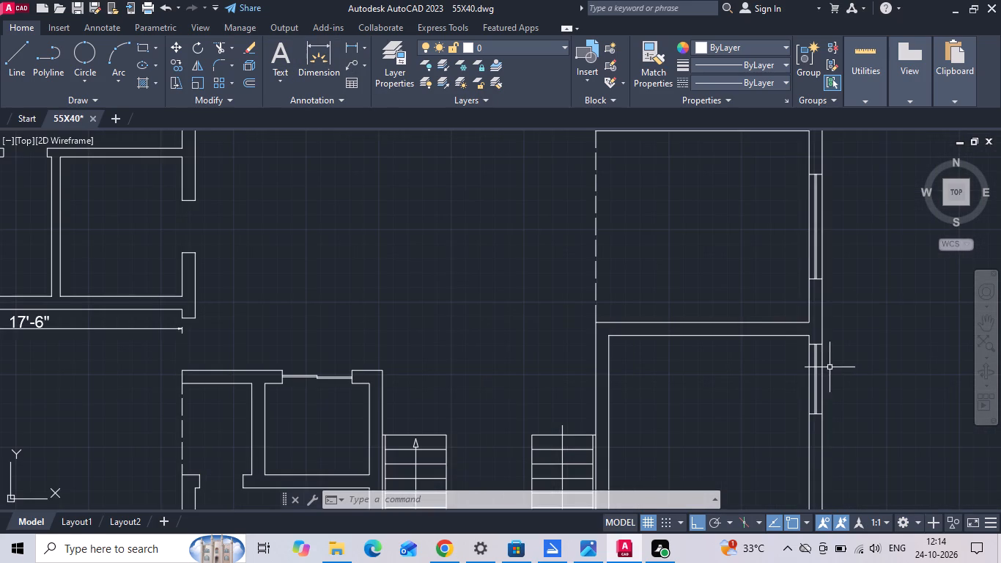
key("l")
key("space")
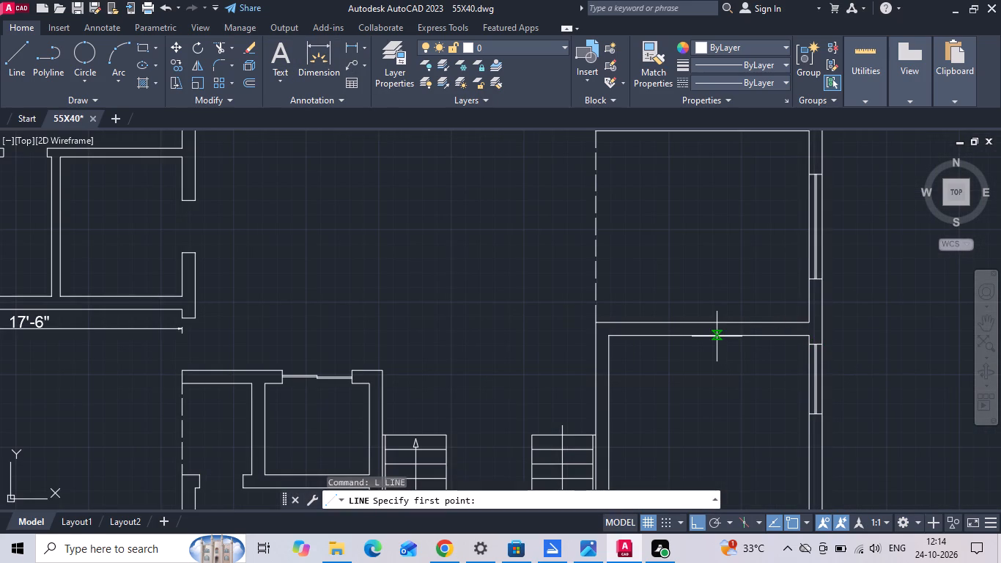
left_click(706, 336)
left_click(711, 259)
key("Escape")
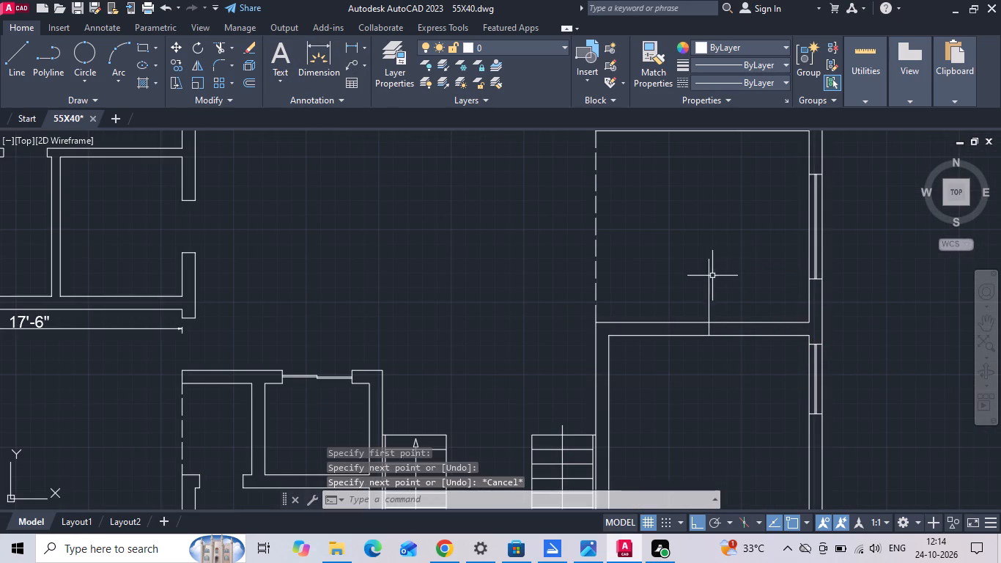
Offset the vertical guide line 3' to the west and 3' to the east.
type("O 3")
key("apostrophe")
key("Return")
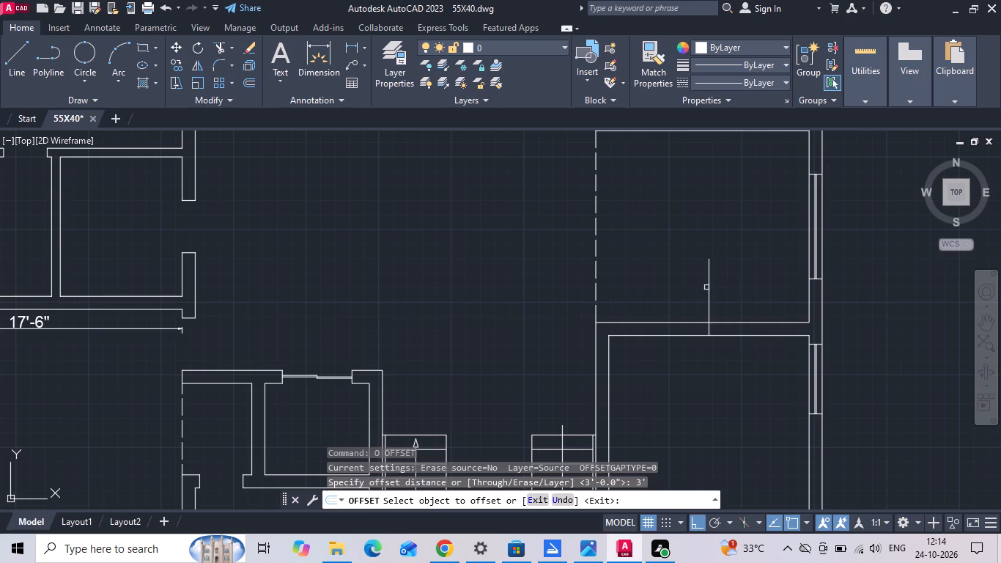
left_click(708, 301)
left_click(686, 299)
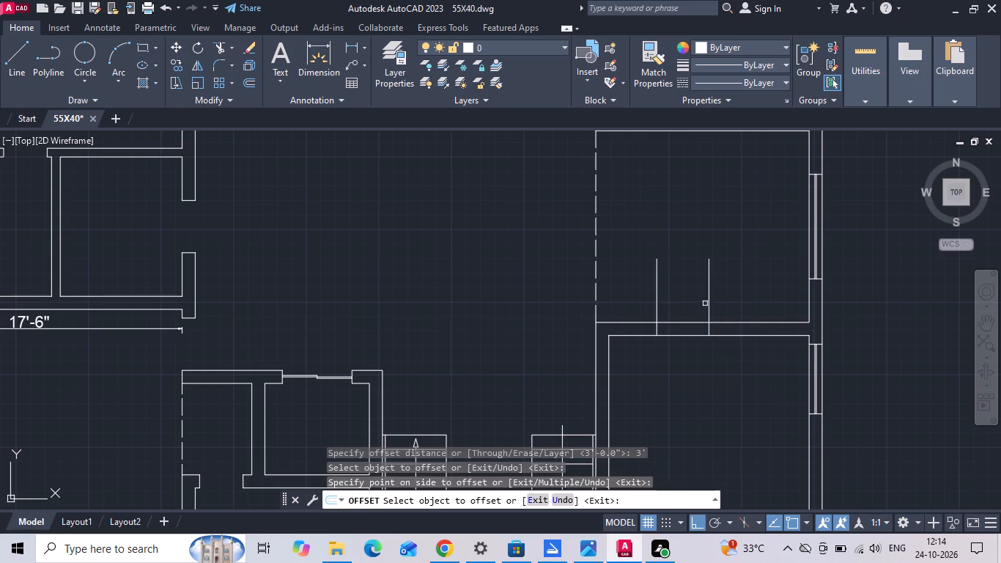
left_click(711, 309)
left_click(736, 303)
key("Escape")
Trim the guide lines and the wall lines between the outer two to open the passage between the dining room and kitchen.
key("t")
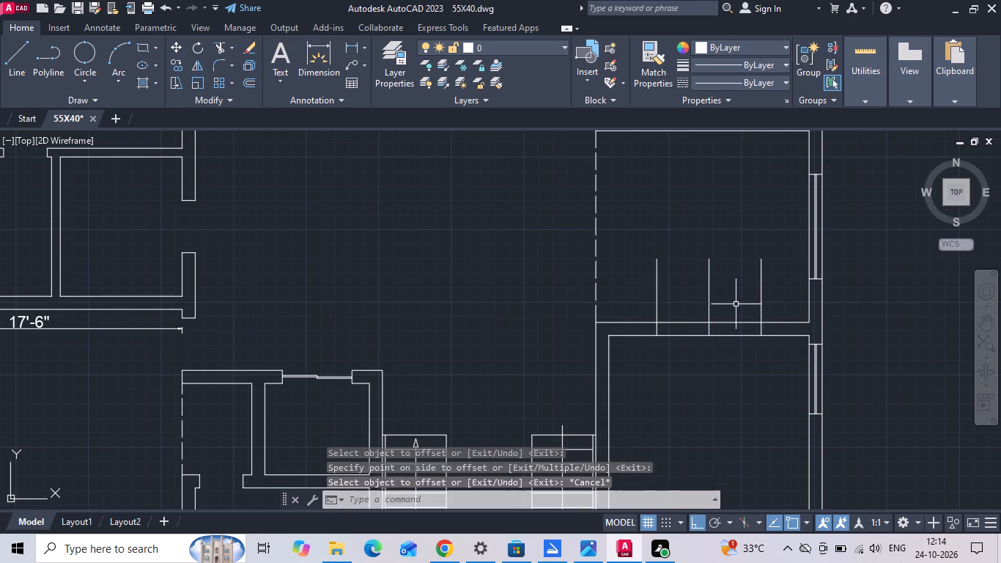
key("r")
key("space")
left_click_drag(631, 296, 766, 288)
left_click_drag(741, 299, 701, 378)
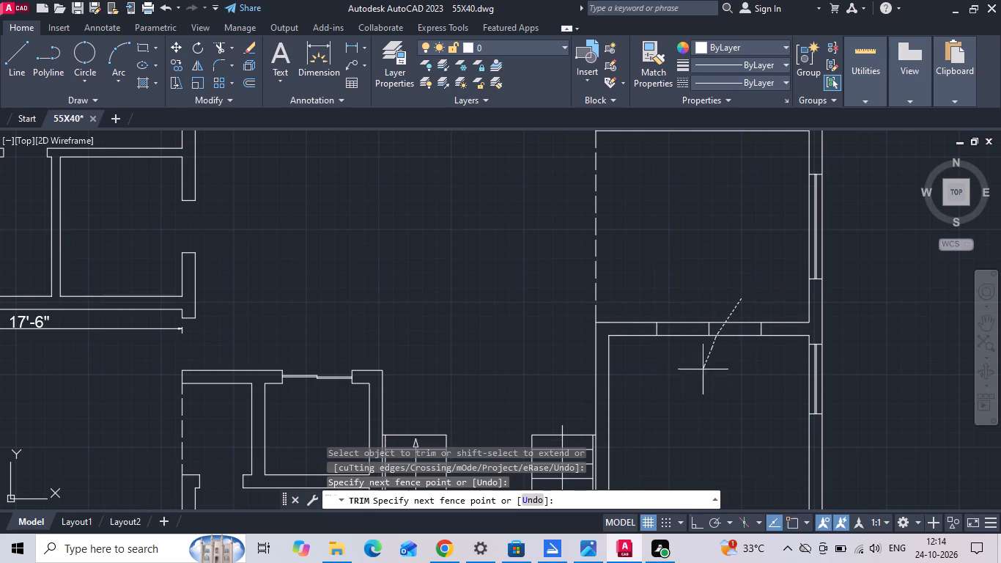
left_click_drag(701, 378, 713, 342)
scroll(730, 392, "down", 3)
scroll(736, 409, "up", 1)
key("Escape")
Check the dining–kitchen opening in the reference image and measure the wall stub on the opening's east side.
scroll(229, 358, "up", 2)
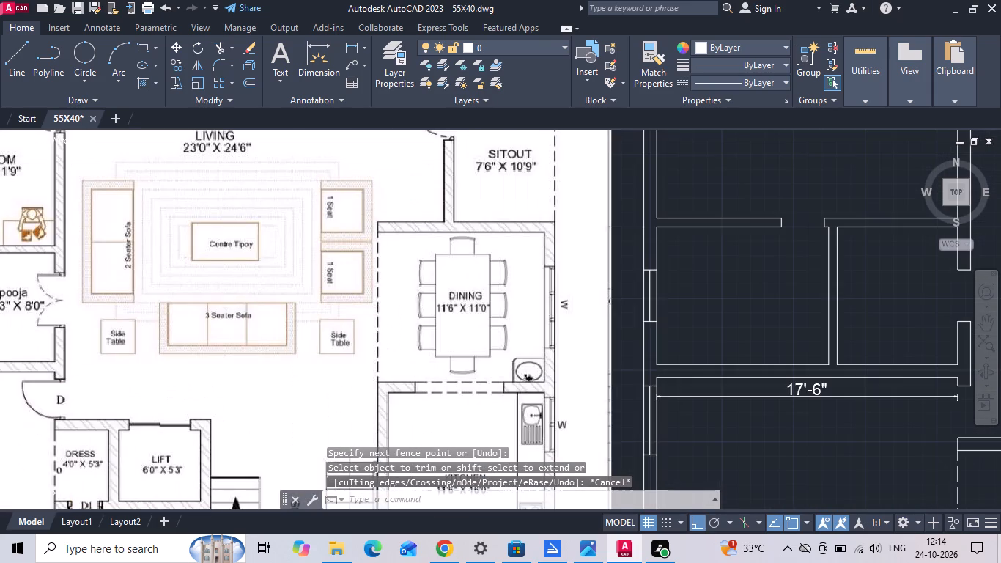
scroll(225, 327, "down", 1)
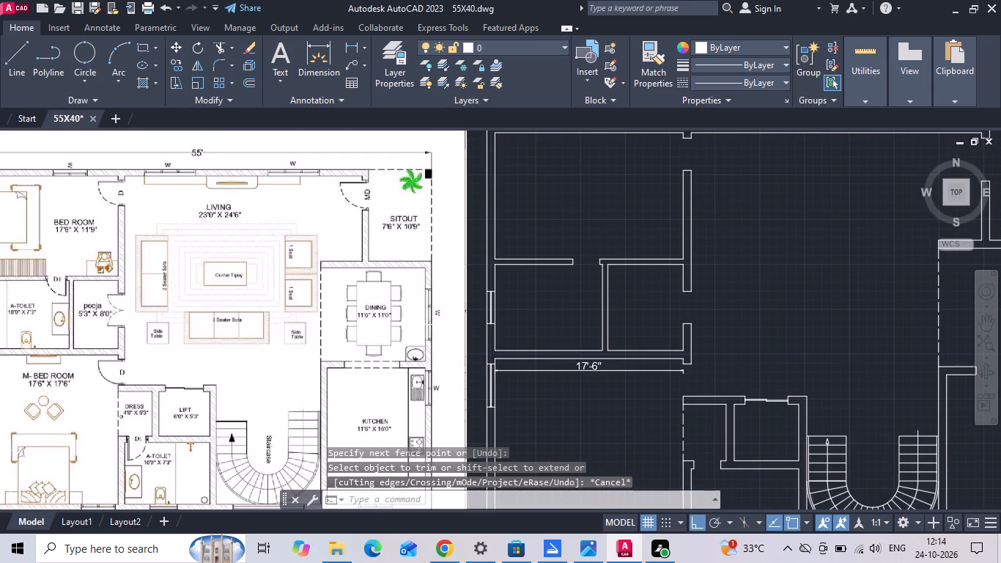
scroll(341, 375, "up", 2)
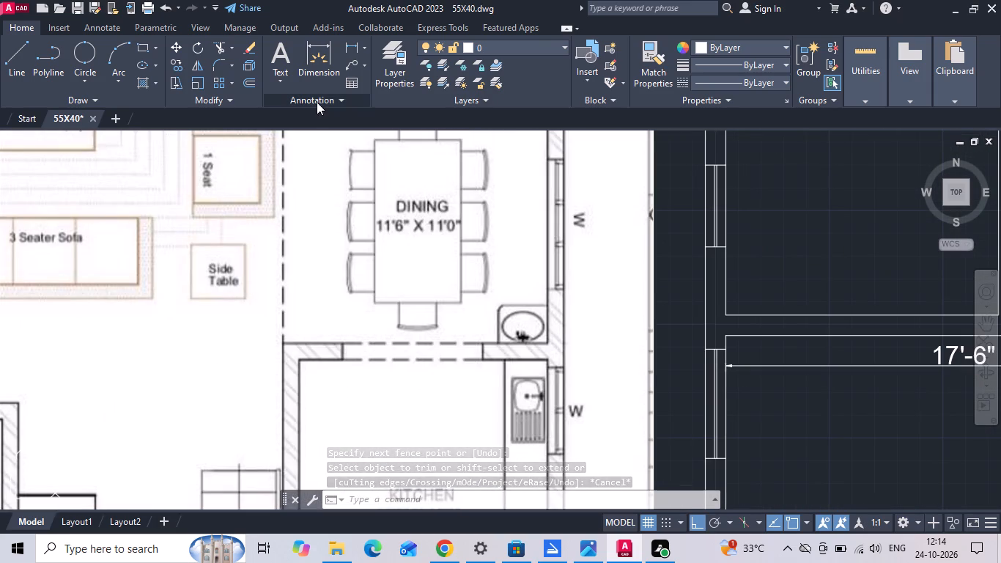
scroll(265, 191, "down", 2)
middle_click_drag(722, 264, 459, 256)
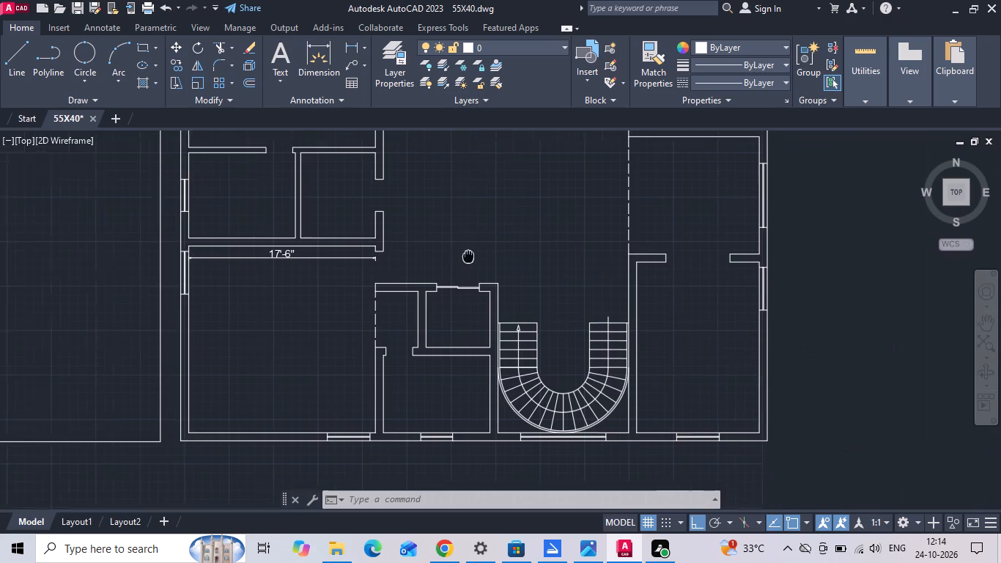
middle_click_drag(459, 256, 451, 256)
scroll(727, 257, "up", 2)
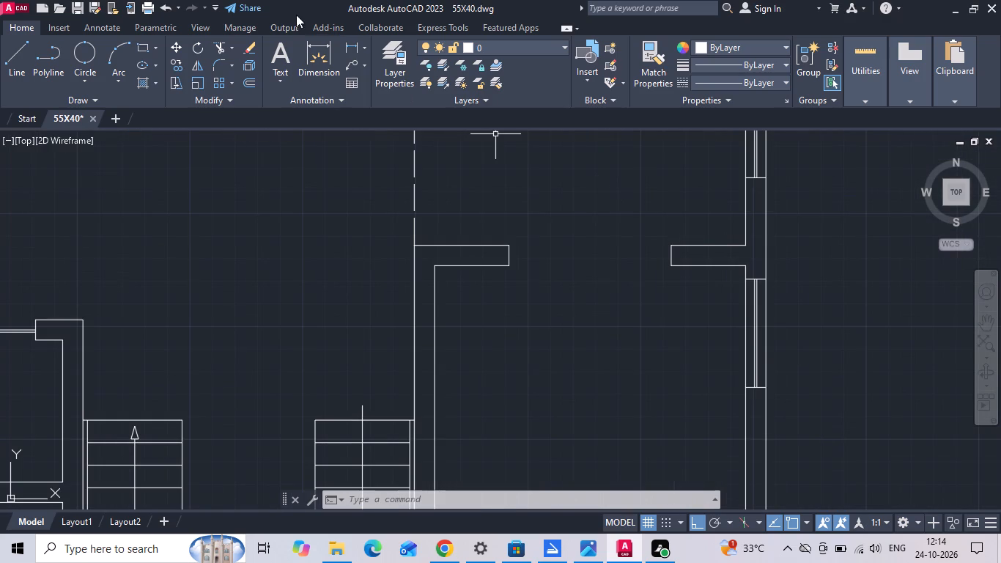
left_click(347, 52)
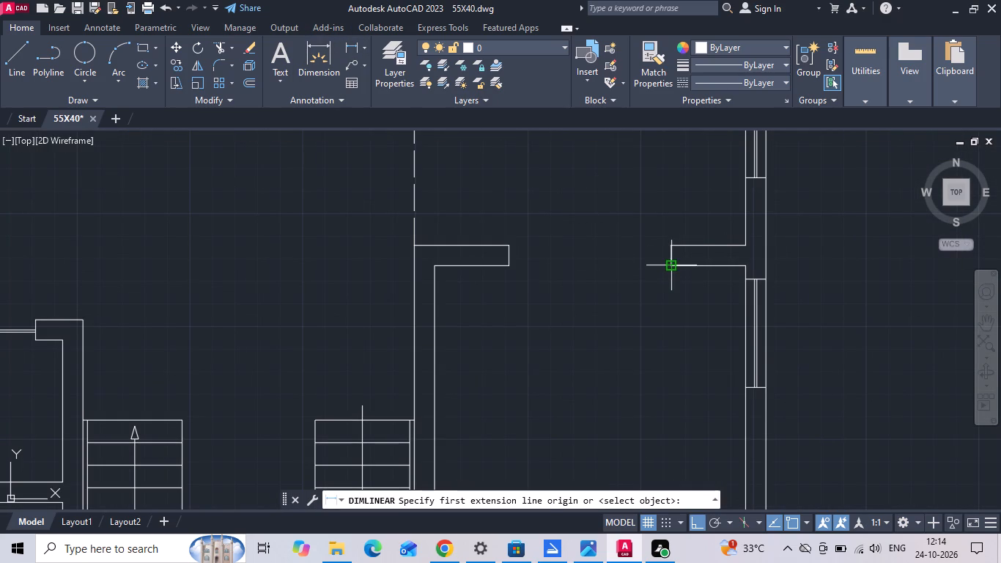
left_click(668, 269)
left_click(749, 264)
key("Escape")
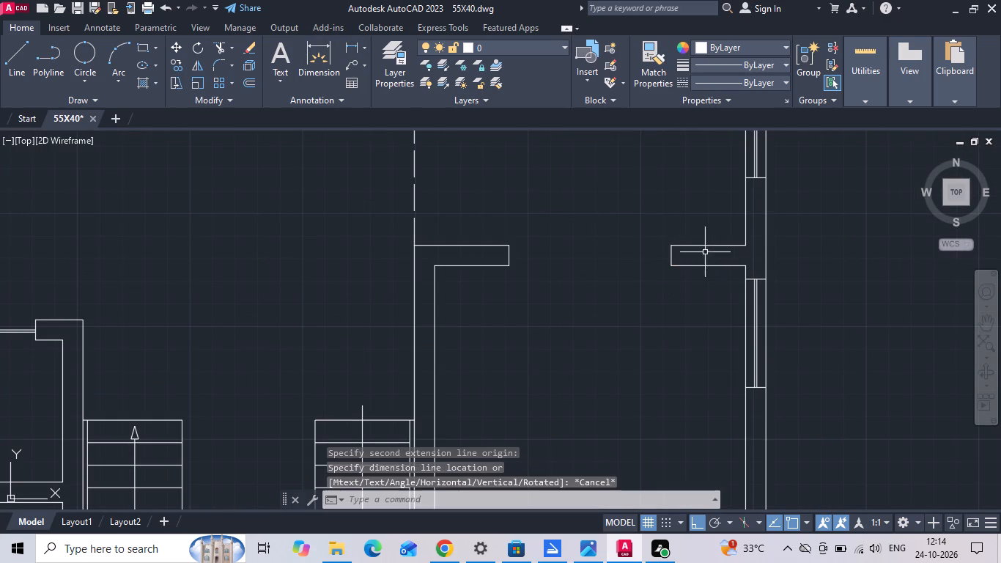
Move the east jamb line of the dining–kitchen opening 6" west.
scroll(697, 252, "up", 2)
left_click_drag(670, 256, 641, 260)
left_click(521, 257)
right_click(521, 257)
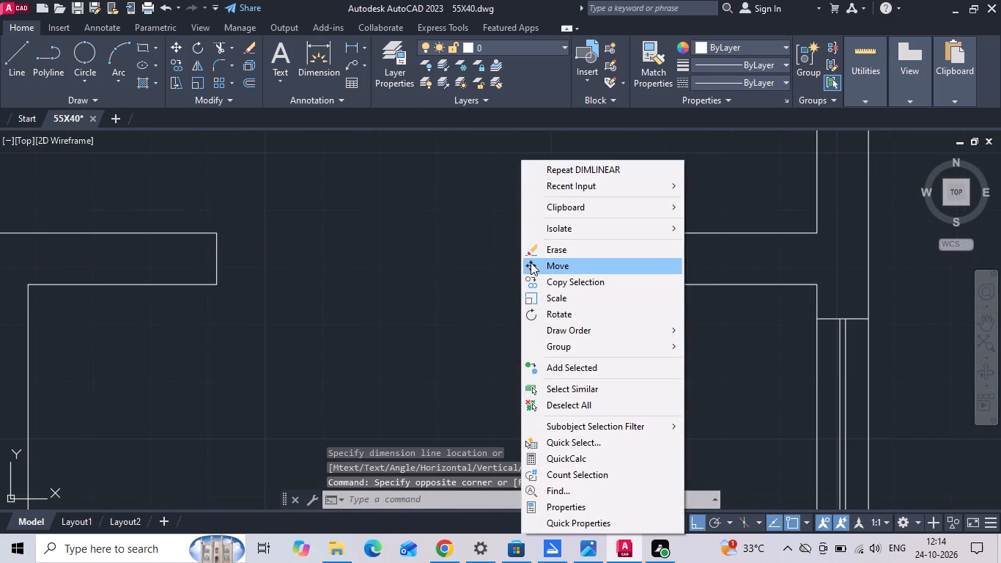
left_click(531, 264)
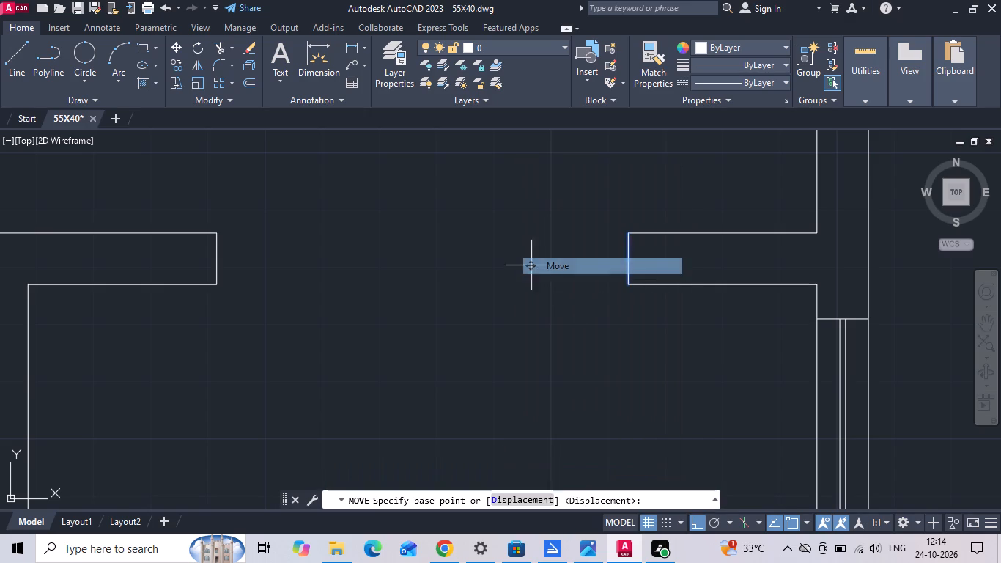
left_click_drag(676, 345, 640, 347)
type("6")
key("space")
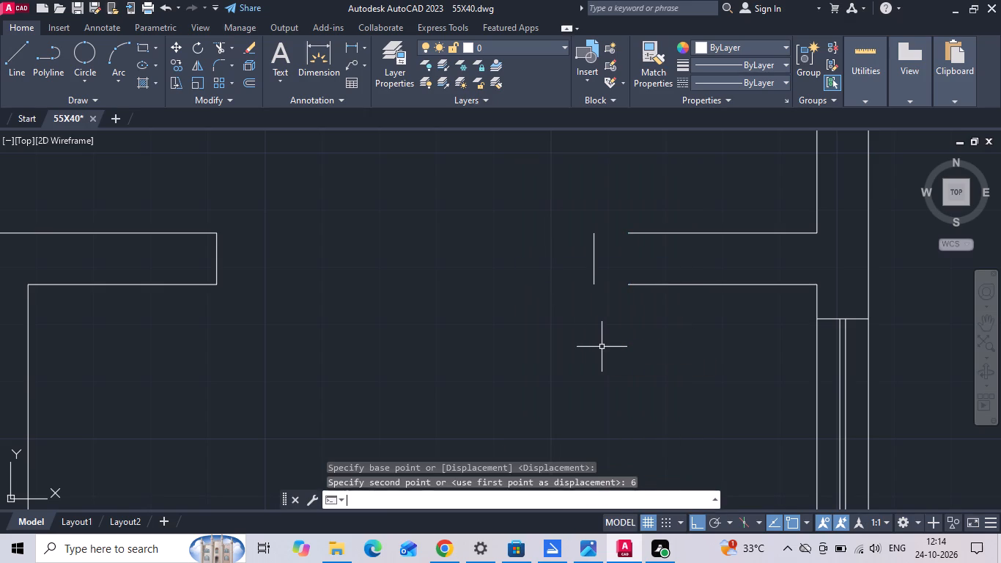
Move the west jamb line of the dining–kitchen opening 6" east.
left_click_drag(286, 251, 228, 257)
left_click(187, 257)
right_click(187, 257)
left_click(222, 268)
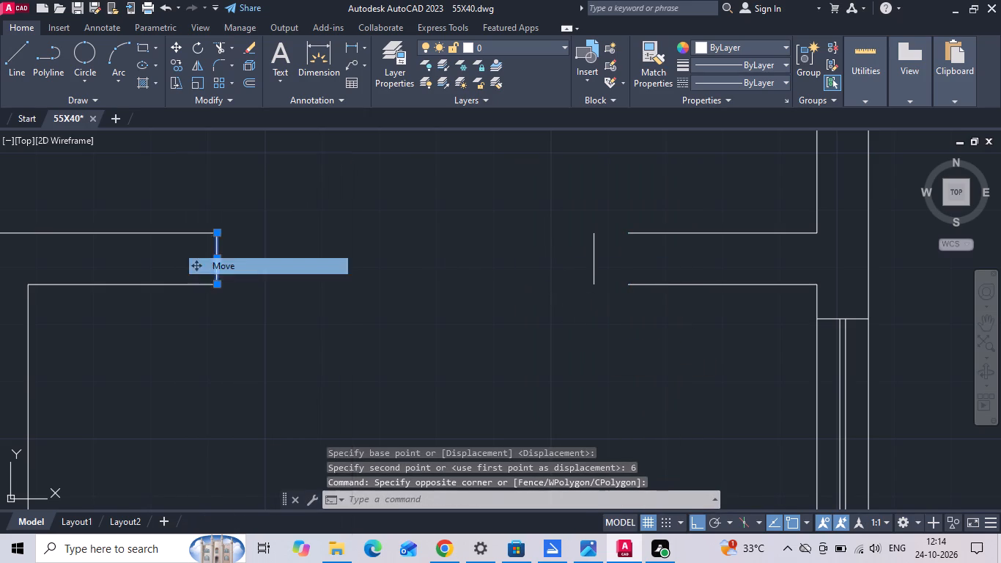
left_click_drag(322, 308, 356, 308)
key("6")
key("space")
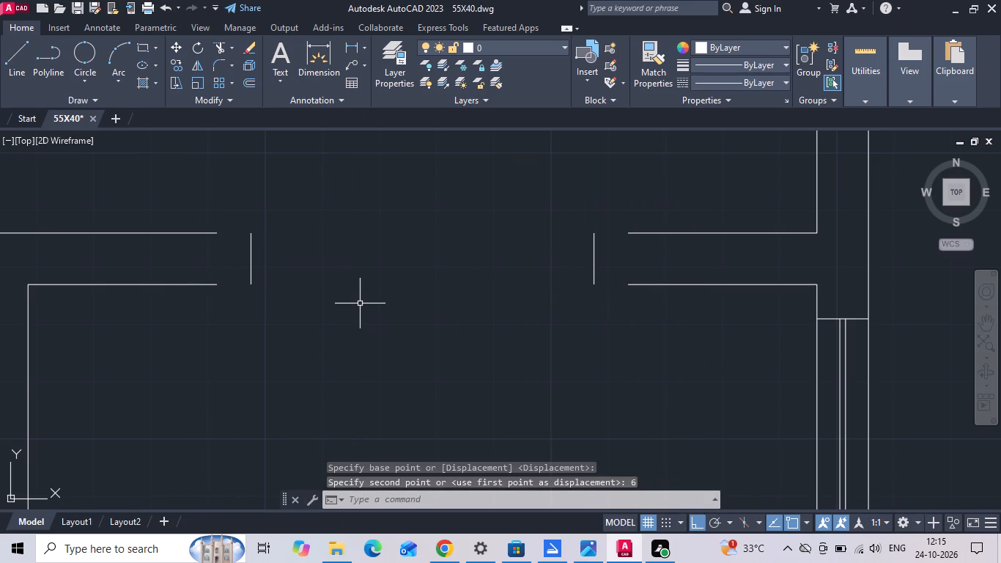
Extend the wall lines on both sides of the dining–kitchen opening to the moved jamb lines.
type("EX")
key("space")
left_click_drag(221, 221, 224, 234)
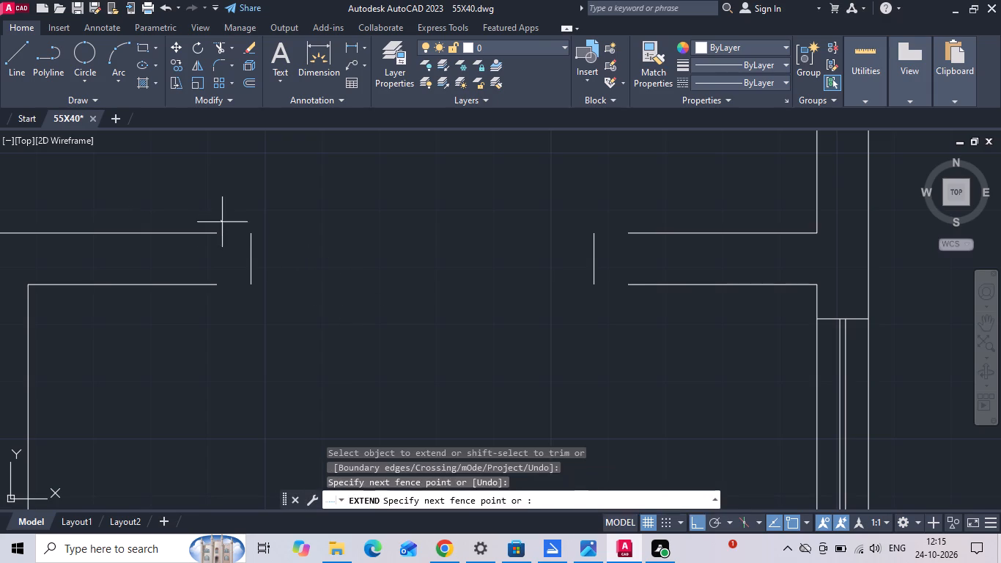
left_click_drag(224, 234, 215, 295)
left_click_drag(202, 213, 196, 280)
left_click_drag(633, 218, 638, 236)
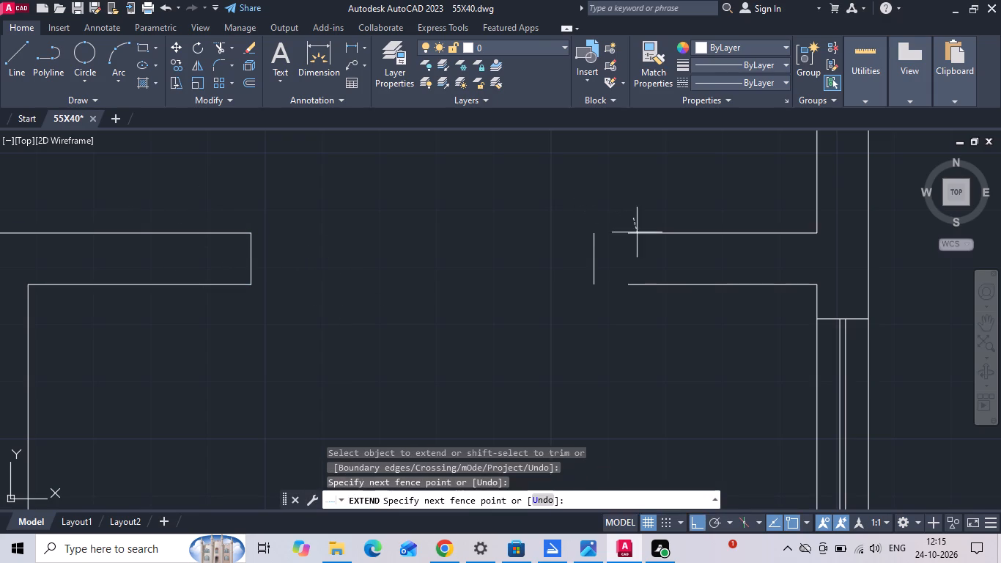
left_click_drag(638, 236, 645, 298)
key("Escape")
Offset the inner line of the kitchen's east wall 2' west into the kitchen.
left_click(355, 51)
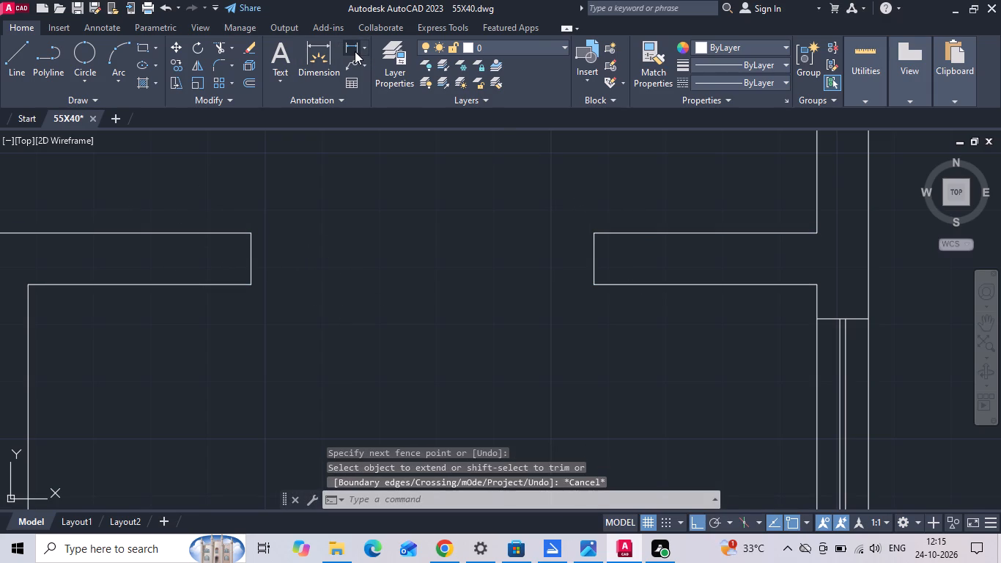
key("Escape")
type("O")
key("space")
key("2")
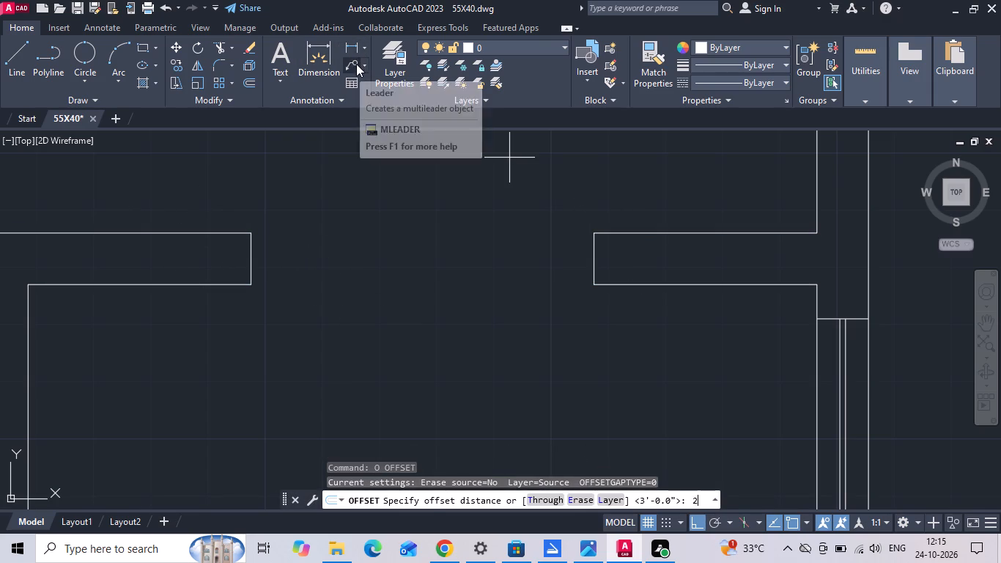
key("apostrophe")
key("Return")
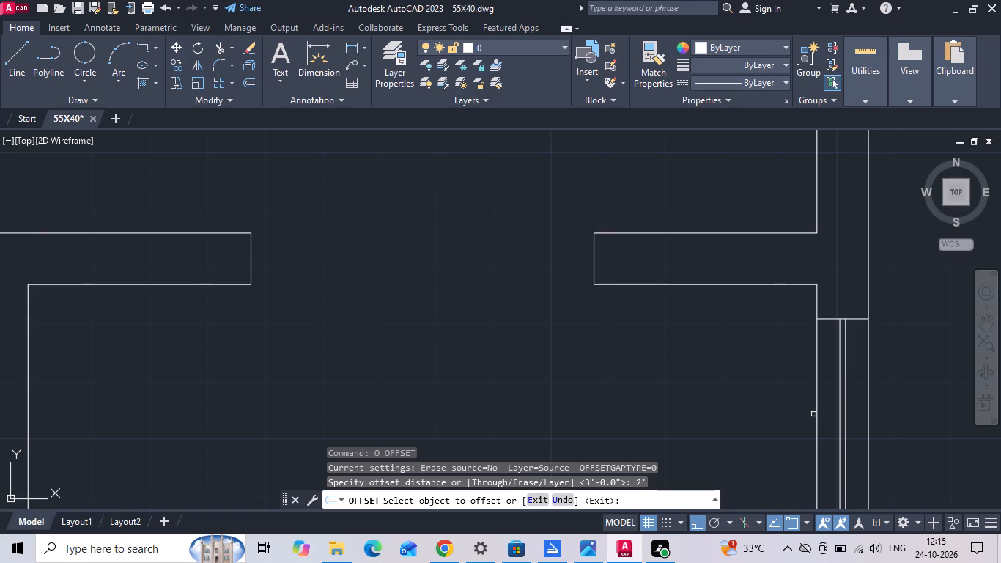
left_click(818, 420)
left_click(730, 409)
key("Escape")
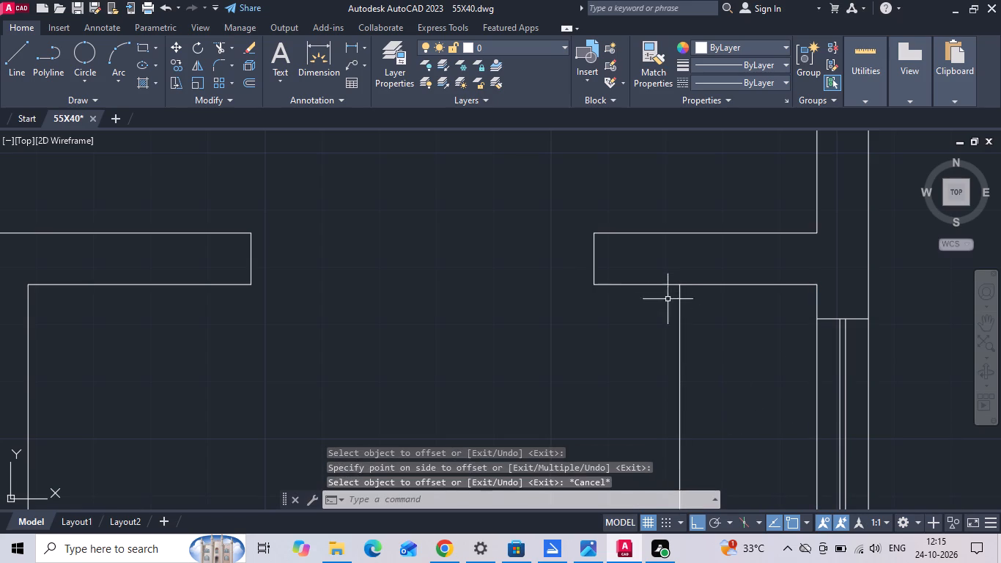
Offset the new vertical kitchen line another 1' west.
scroll(649, 240, "up", 1)
type("O 1")
key("apostrophe")
key("Return")
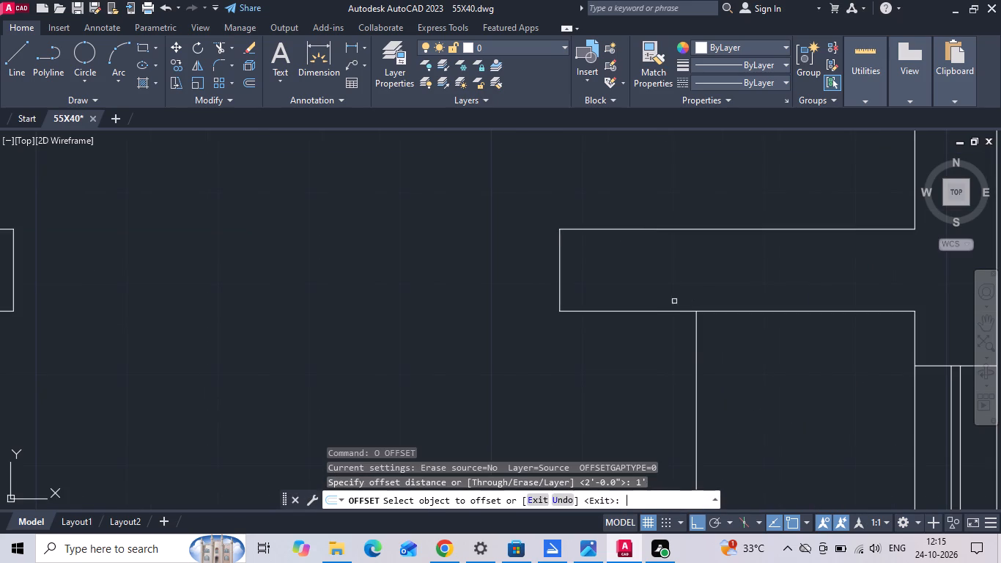
left_click_drag(697, 353, 649, 364)
left_click(607, 364)
key("Escape")
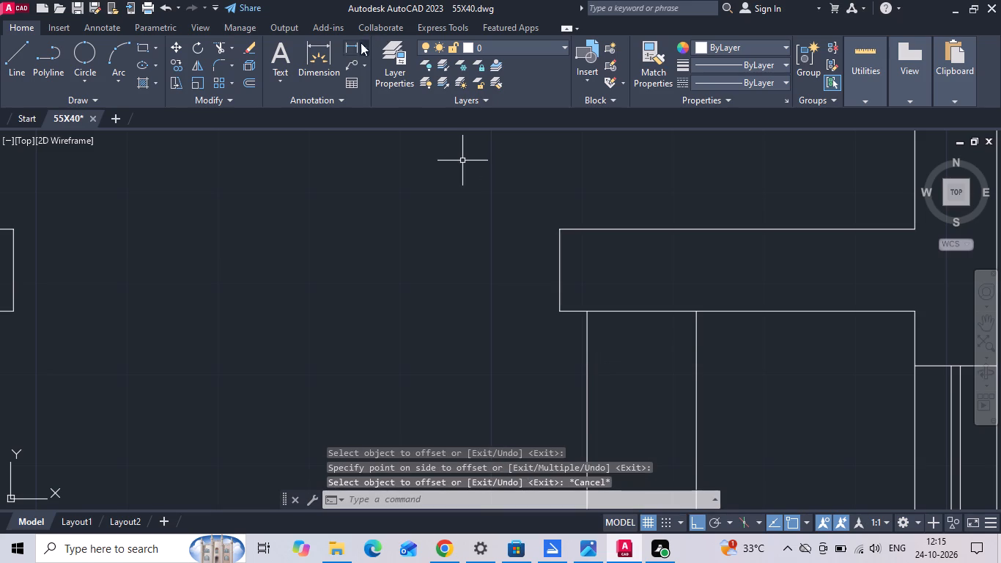
Measure the gap between the westernmost offset line and the east jamb of the dining–kitchen opening.
left_click(350, 45)
left_click(589, 308)
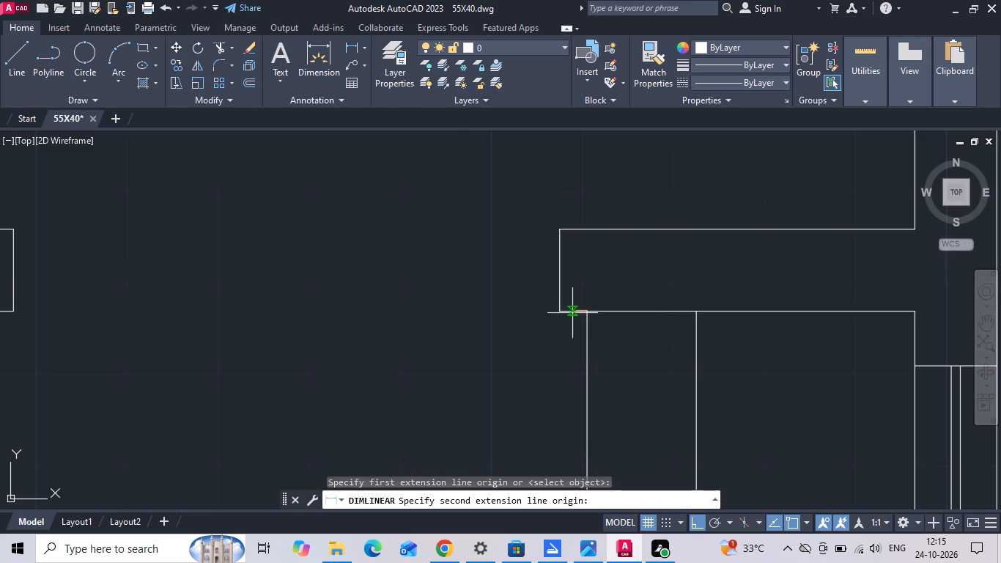
left_click(555, 312)
key("Escape")
Move the east jamb line of the dining–kitchen opening 3" east.
left_click(568, 281)
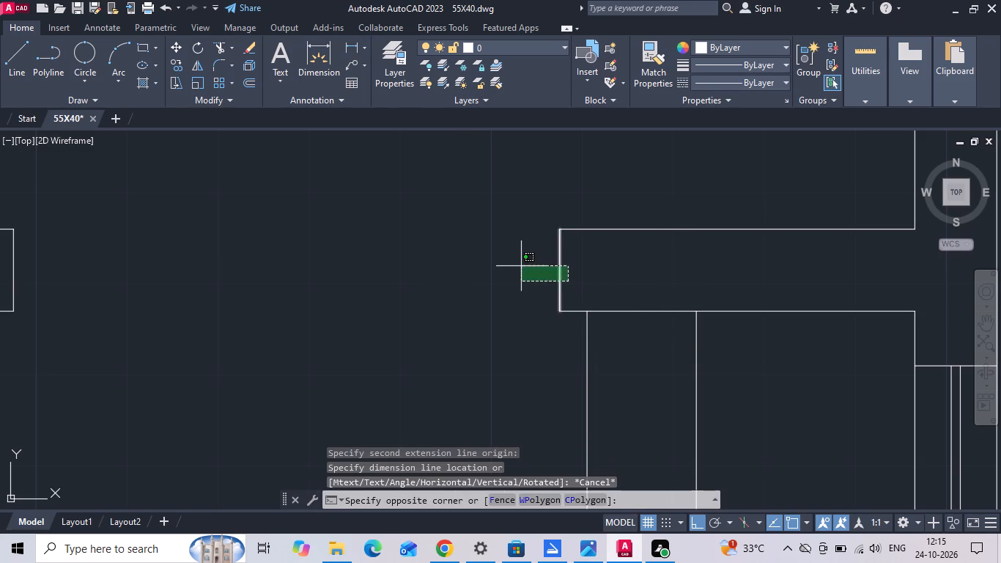
right_click(514, 262)
left_click(514, 262)
key("Escape")
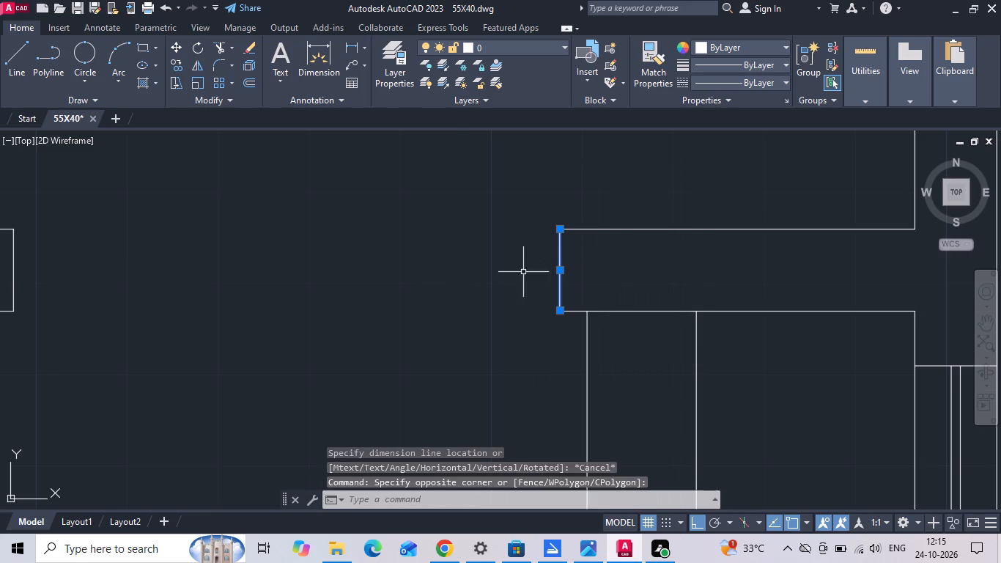
right_click(605, 273)
left_click(621, 265)
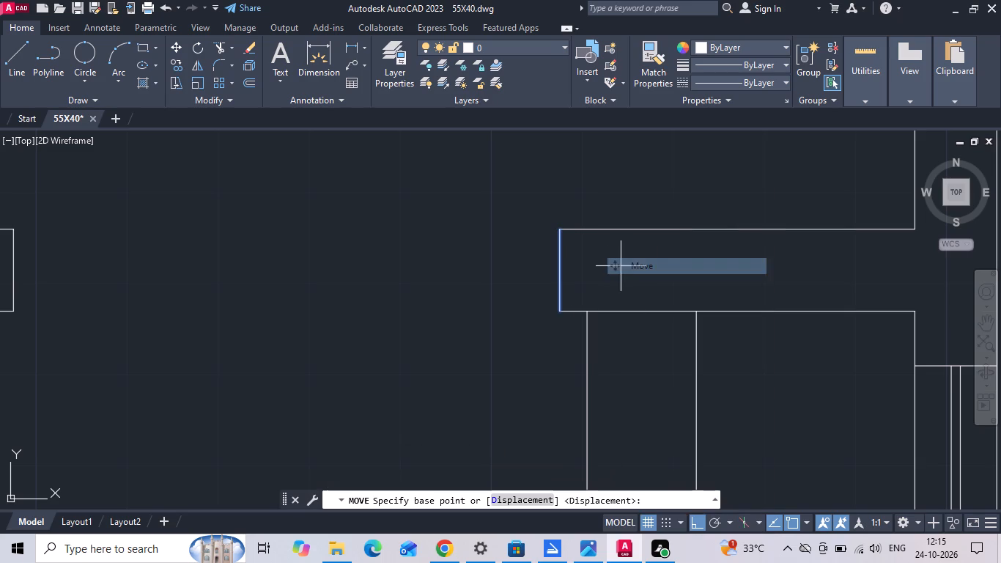
left_click(623, 276)
key("3")
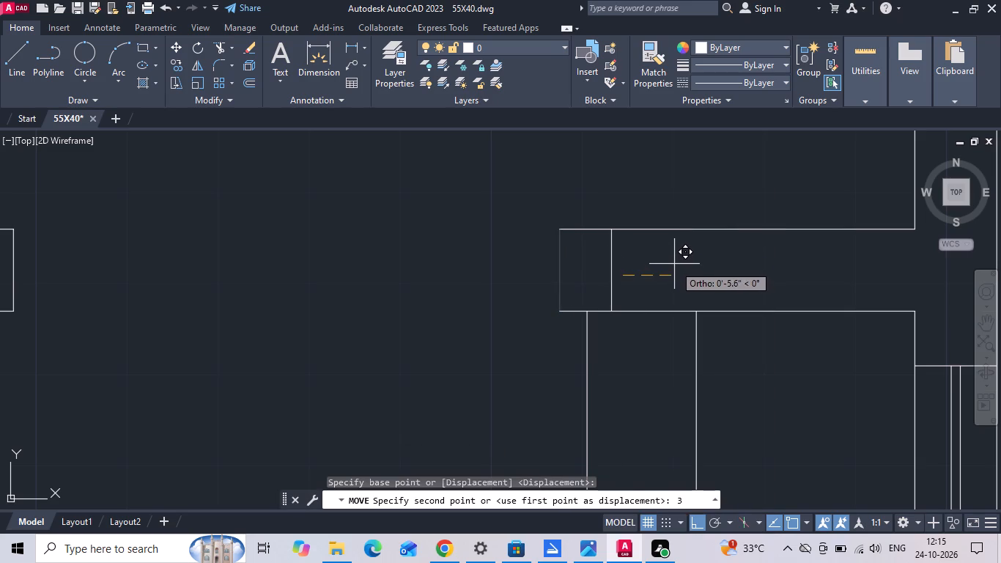
key("space")
Trim the wall line ends past the dining–kitchen opening's east jamb and remove the westernmost offset line below it.
key("t")
key("r")
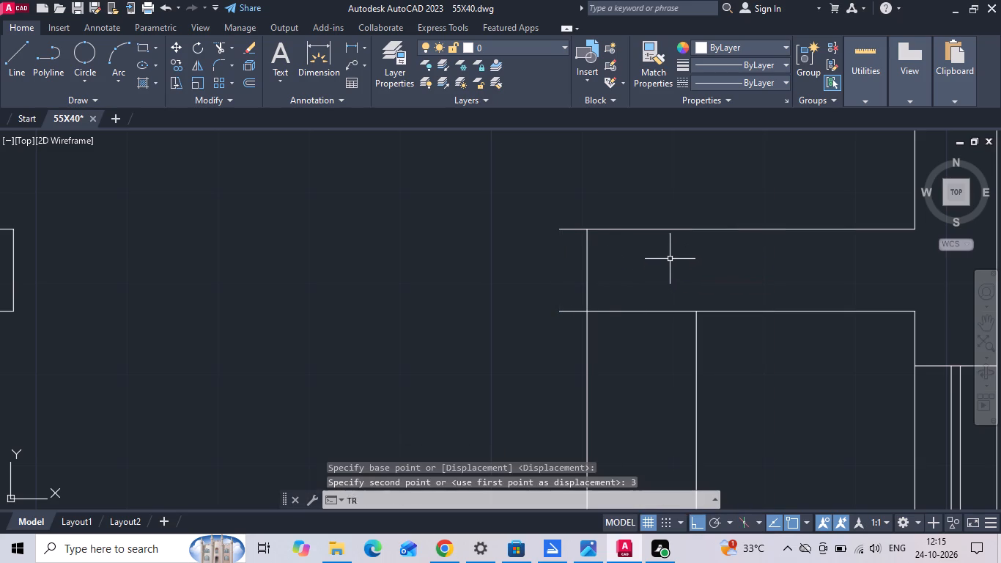
key("space")
left_click(580, 218)
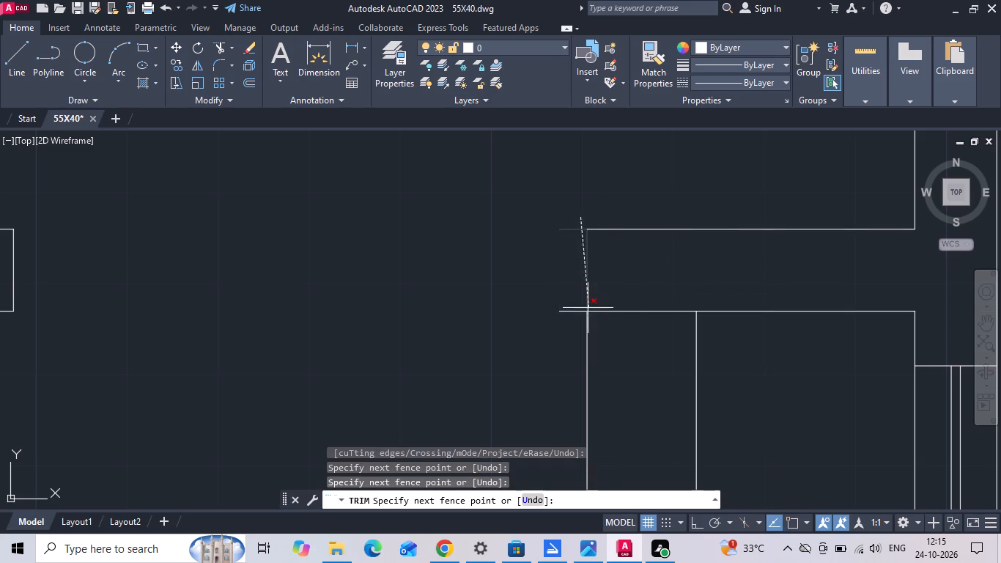
left_click(566, 342)
left_click_drag(580, 356, 605, 423)
scroll(629, 389, "down", 1)
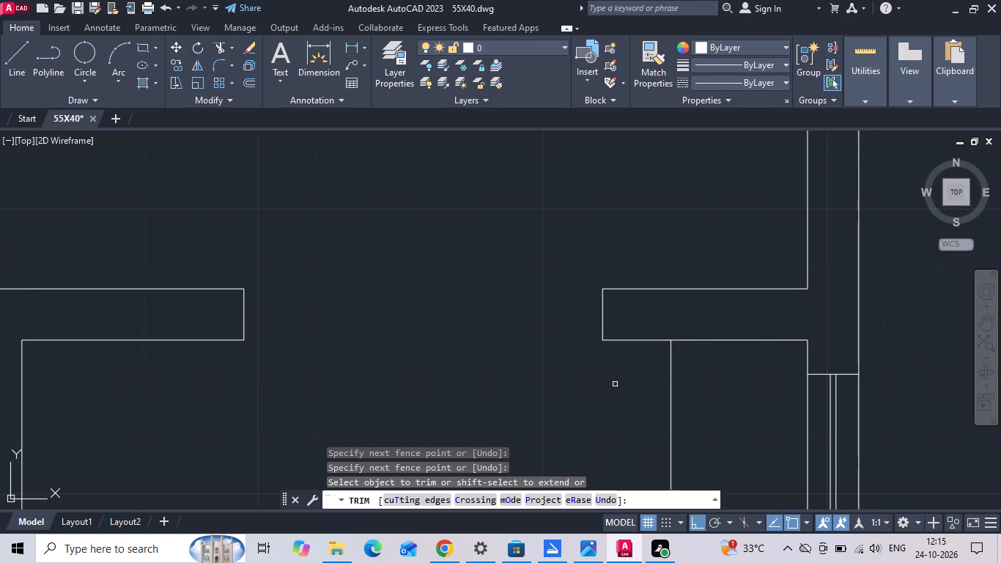
middle_click_drag(460, 377, 688, 374)
key("Escape")
Move the west jamb line of the dining–kitchen opening 3" west.
left_click(516, 321)
left_click(421, 304)
right_click(419, 301)
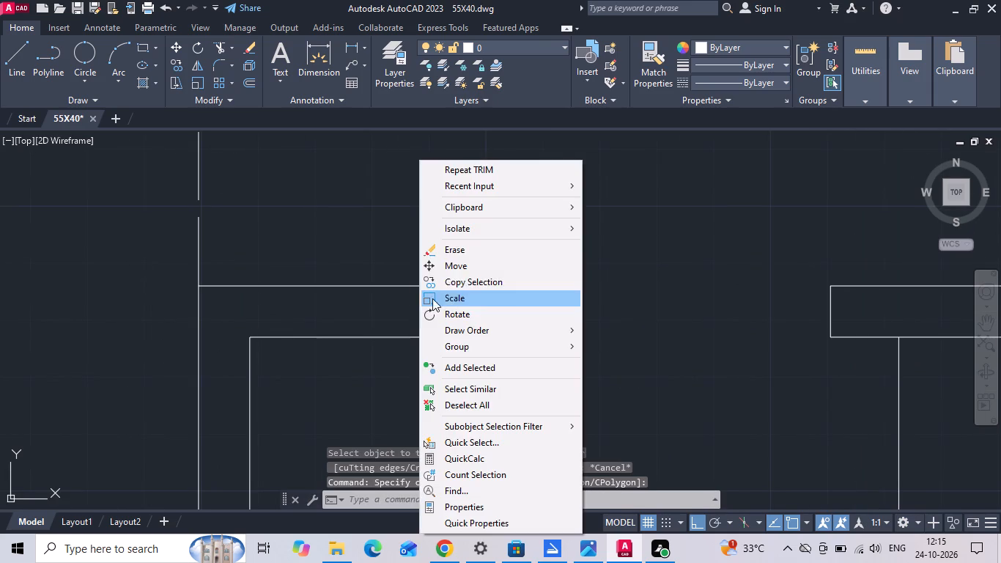
left_click(454, 265)
left_click(668, 290)
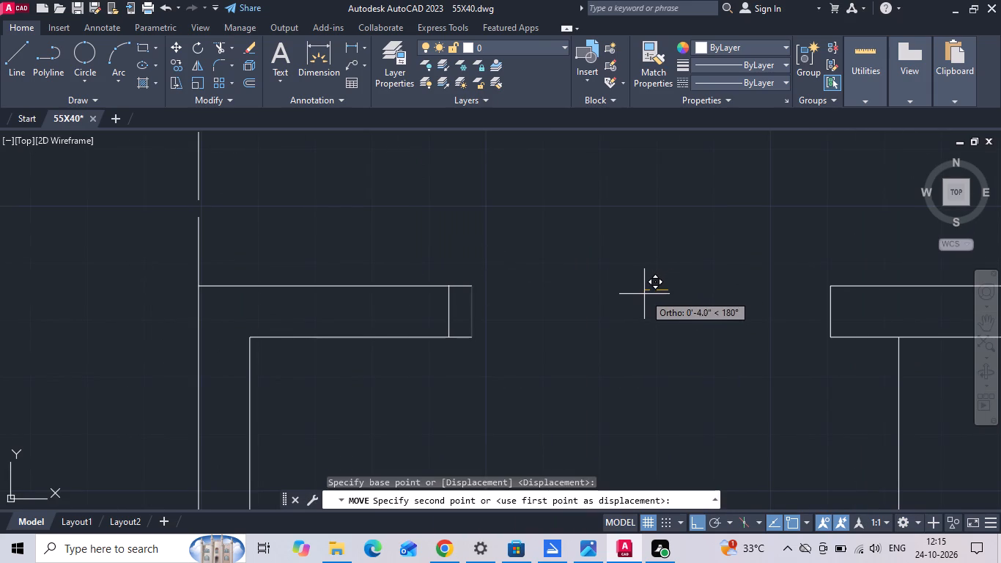
key("3")
key("space")
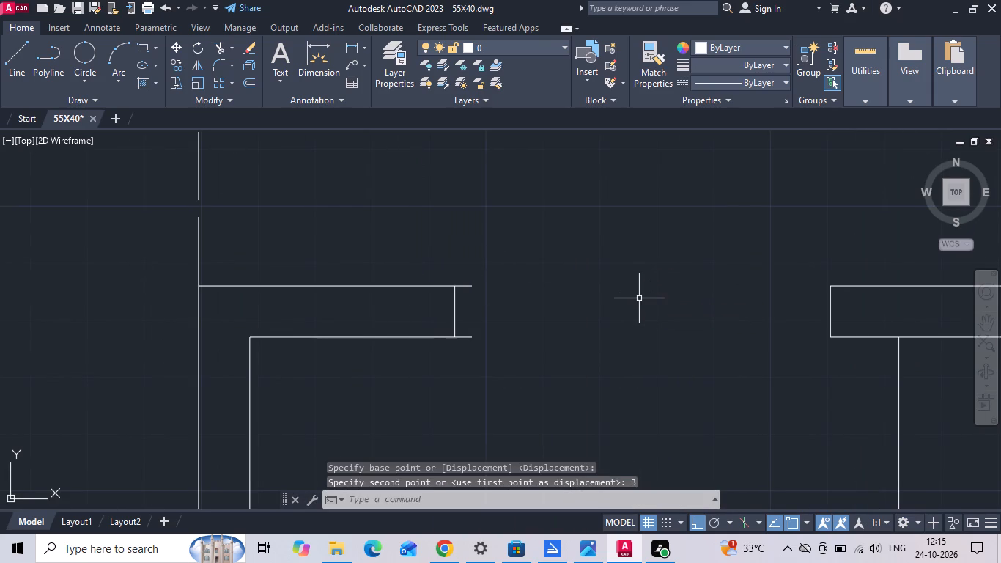
key("Escape")
Trim both wall line ends projecting past the west jamb of the dining–kitchen opening.
type("TR")
key("space")
key("space")
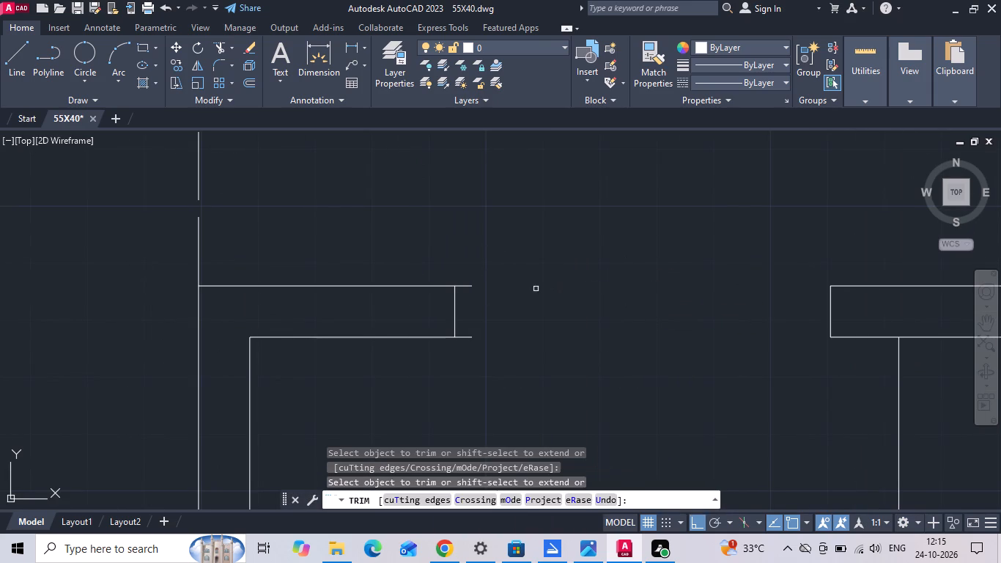
left_click(464, 287)
left_click(466, 337)
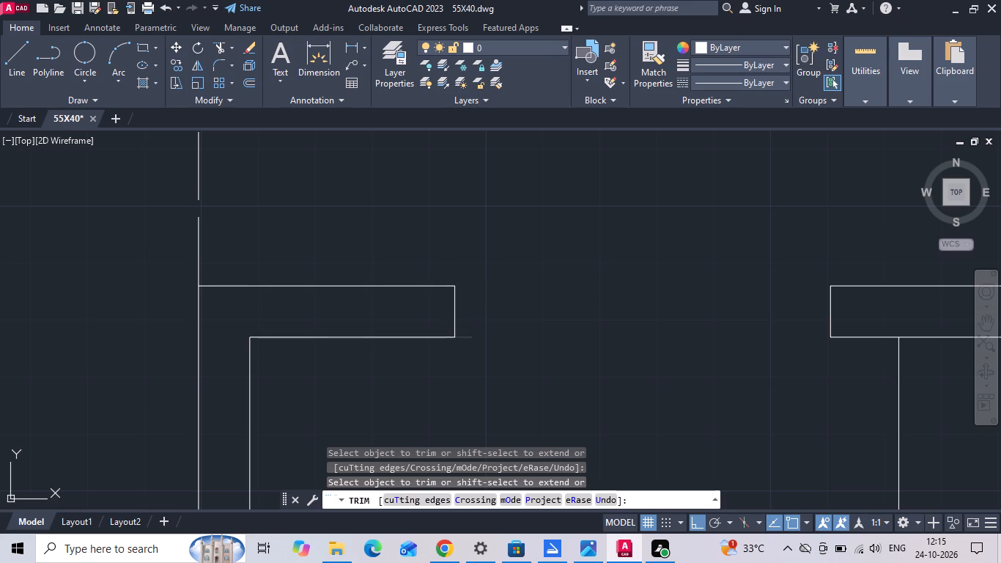
key("Escape")
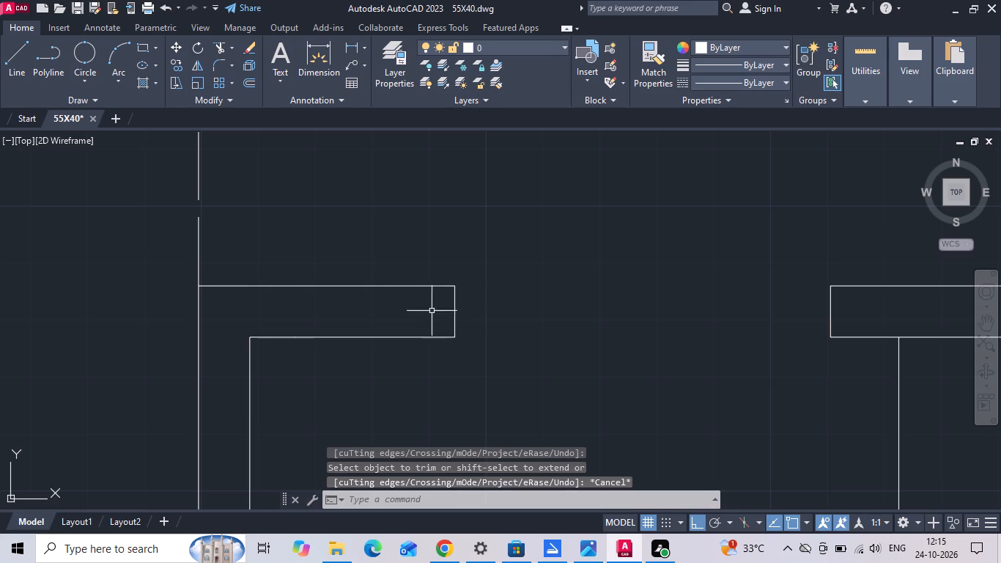
Measure the inner lengths of the wall stubs west and east of the dining–kitchen opening.
left_click(348, 41)
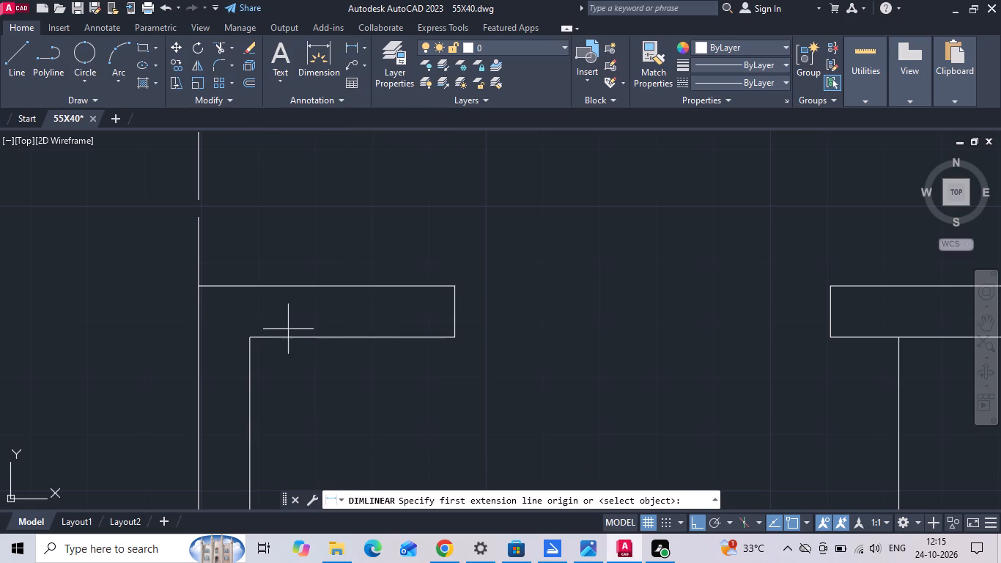
left_click(246, 336)
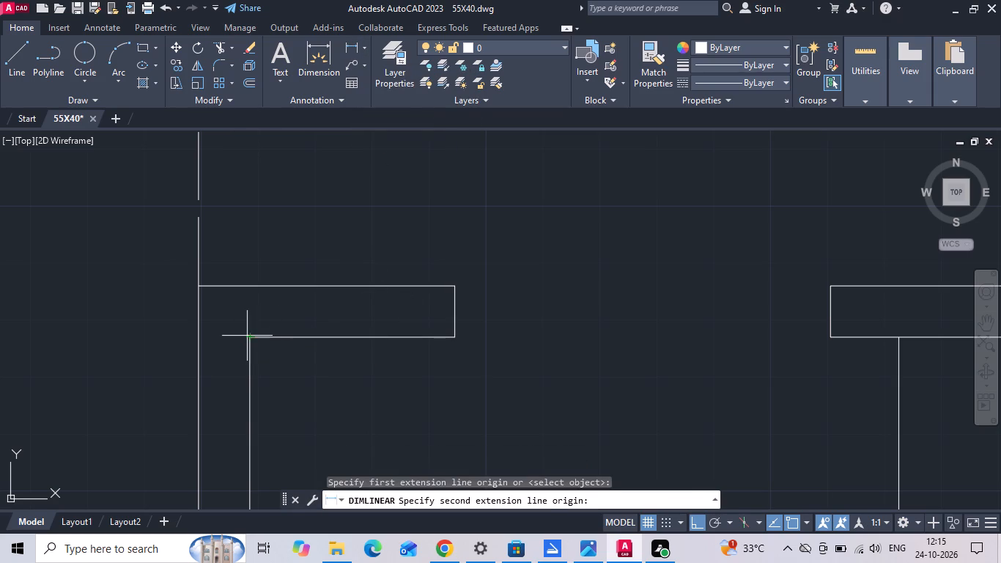
left_click(457, 338)
key("Escape")
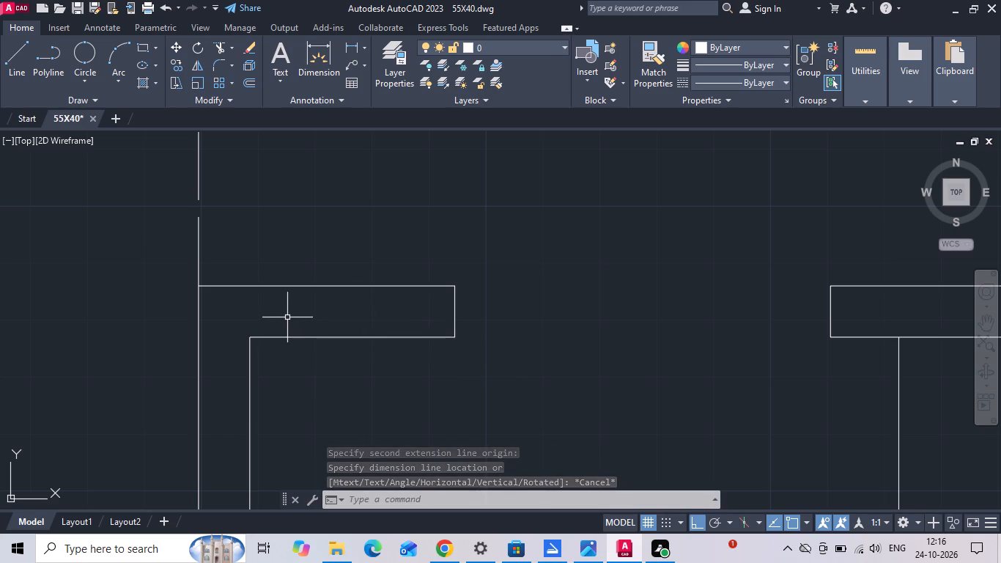
key("space")
middle_click_drag(410, 325, 307, 301)
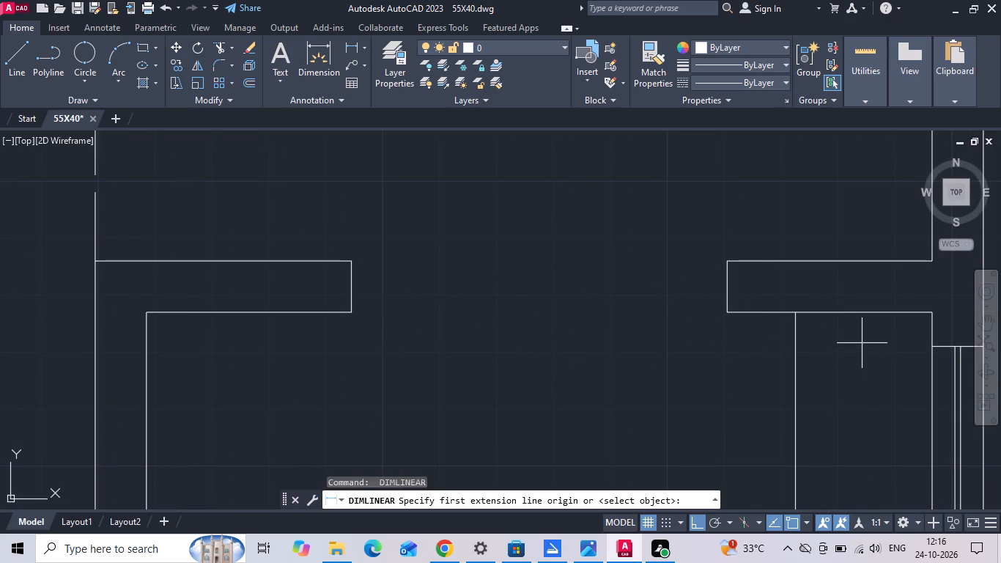
left_click(938, 314)
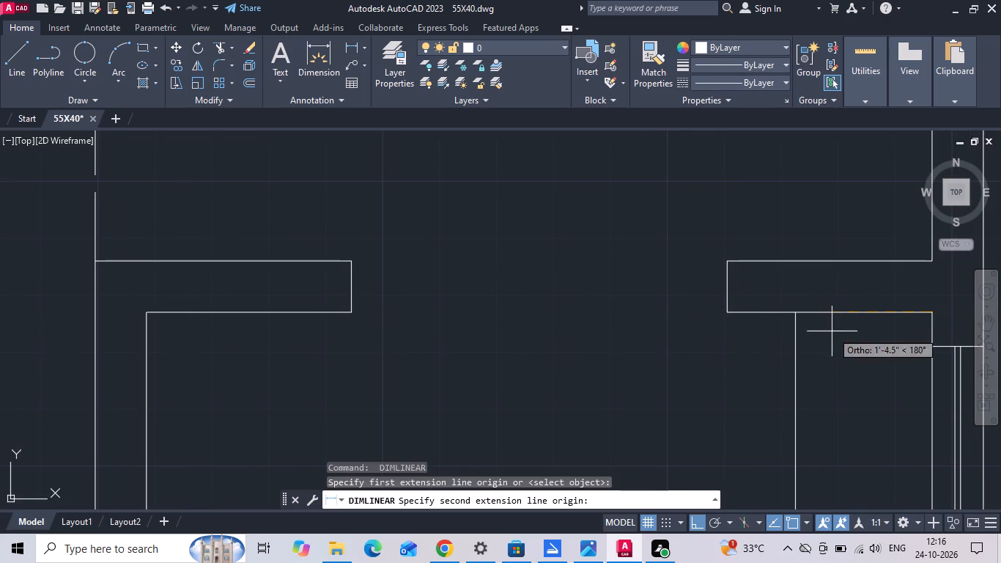
left_click(729, 311)
key("Escape")
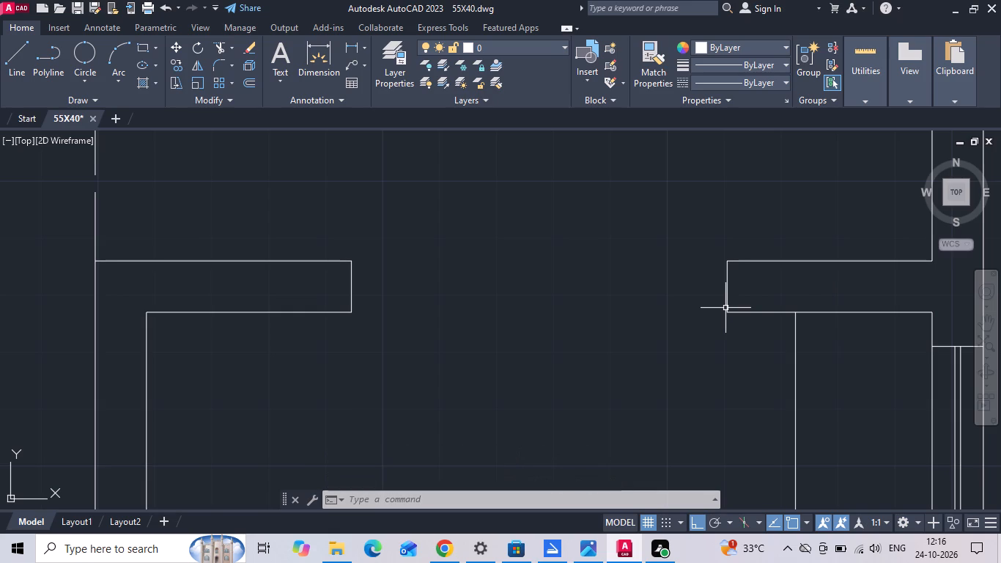
key("Escape")
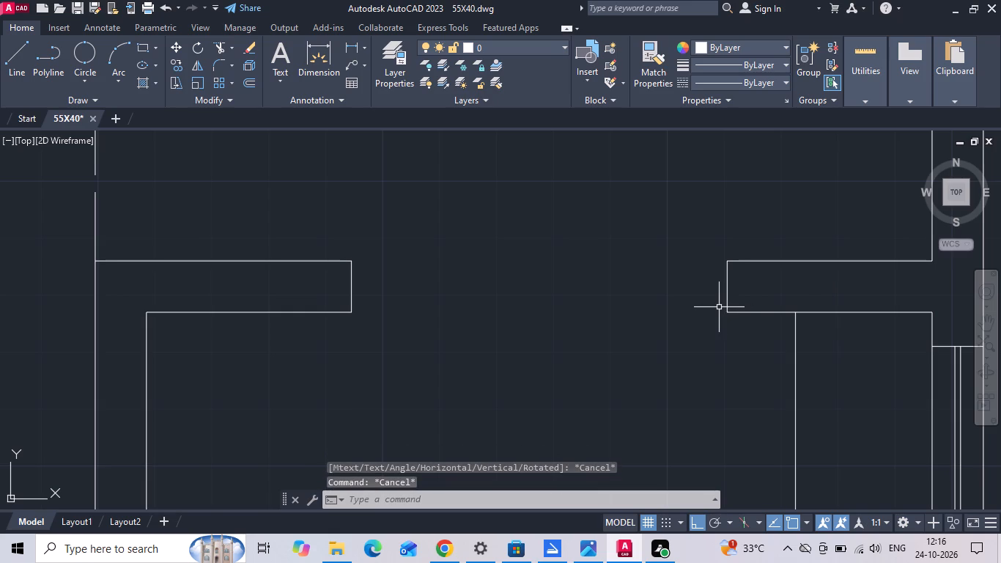
Save the drawing.
key("ctrl+s")
key("ctrl+s")
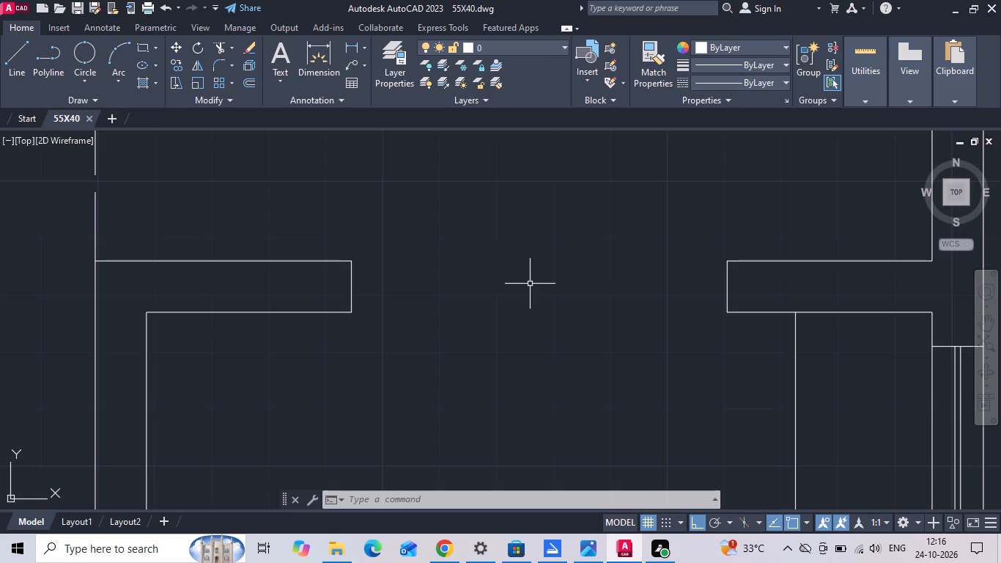
Compare the drawn plan with the reference image and examine the bedroom's windows, door and furniture there.
scroll(530, 284, "down", 4)
middle_click_drag(473, 335, 624, 297)
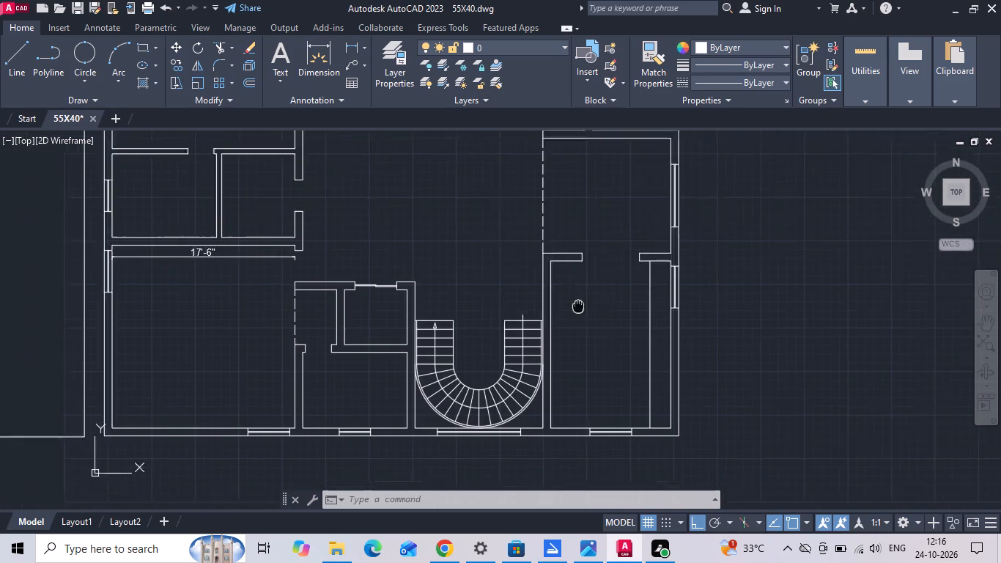
middle_click_drag(624, 297, 647, 294)
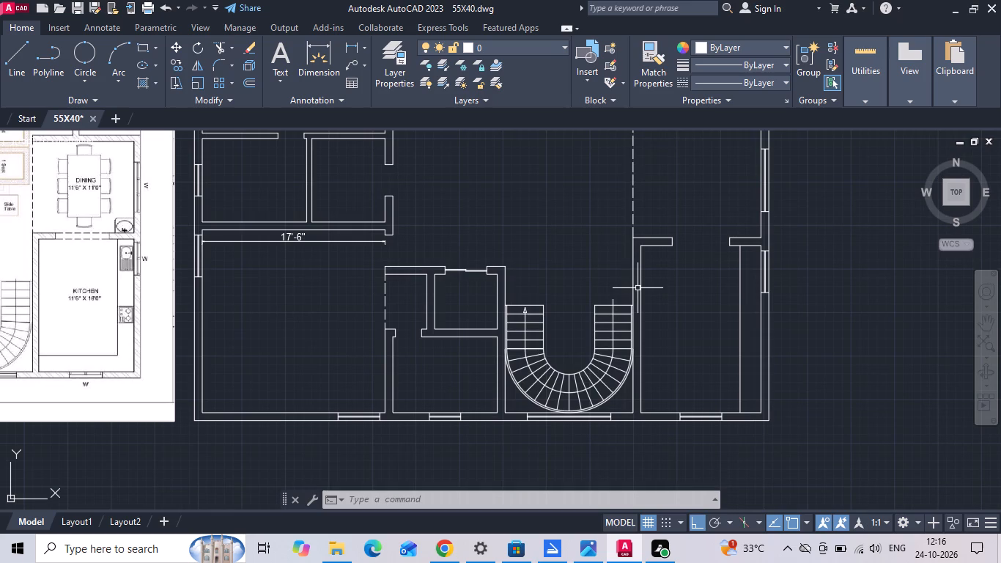
middle_click_drag(529, 278, 540, 288)
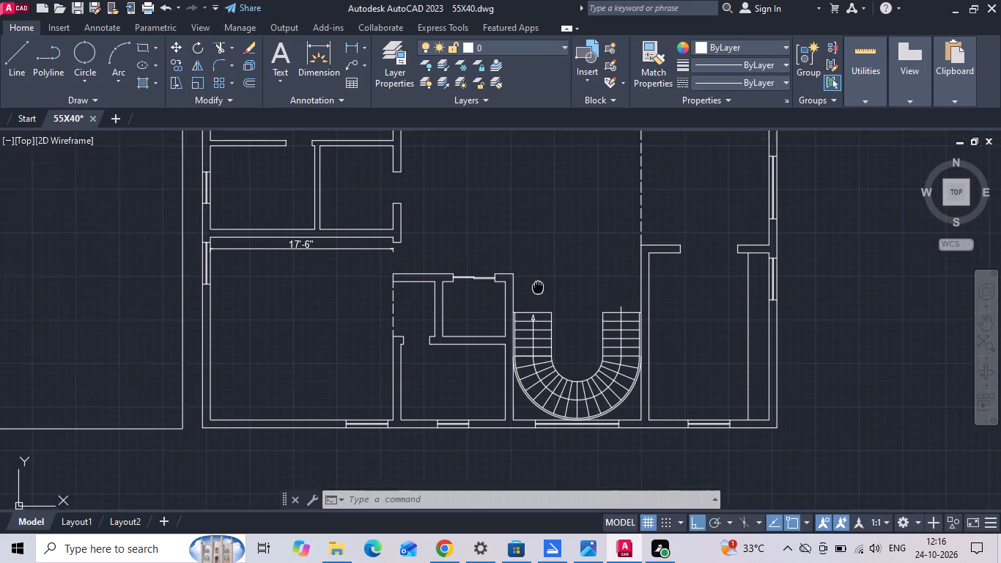
middle_click_drag(540, 288, 591, 321)
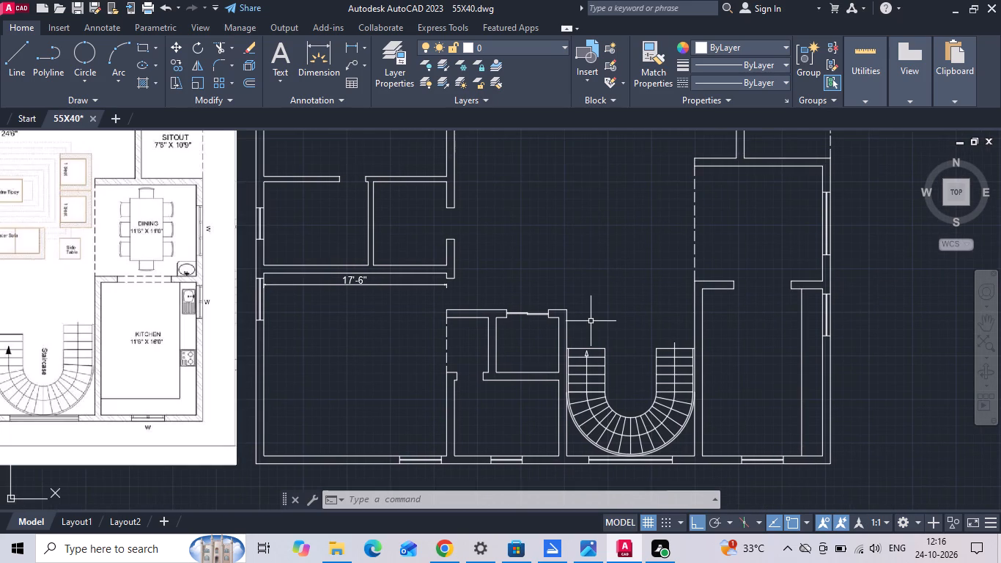
scroll(600, 347, "down", 1)
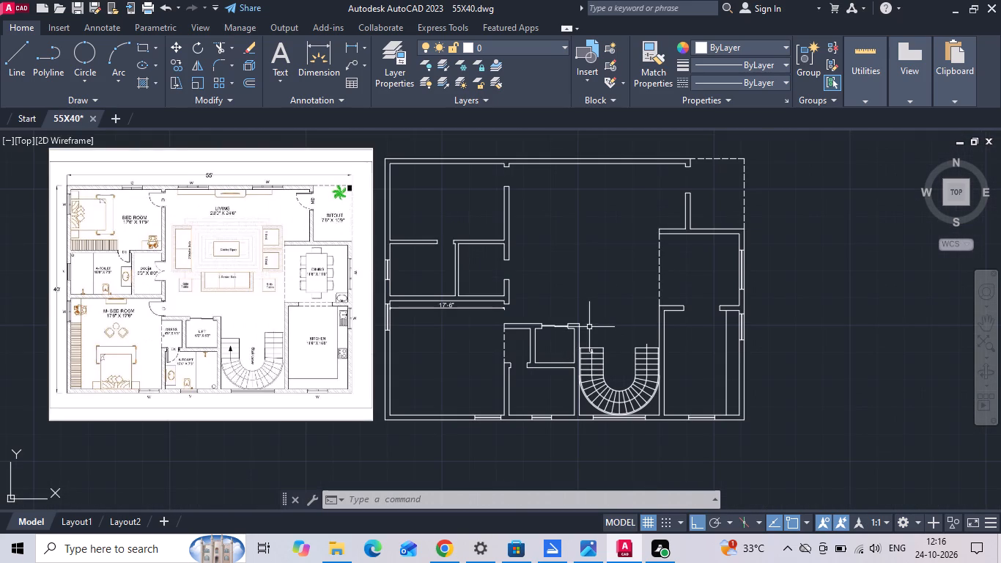
middle_click_drag(594, 326, 757, 334)
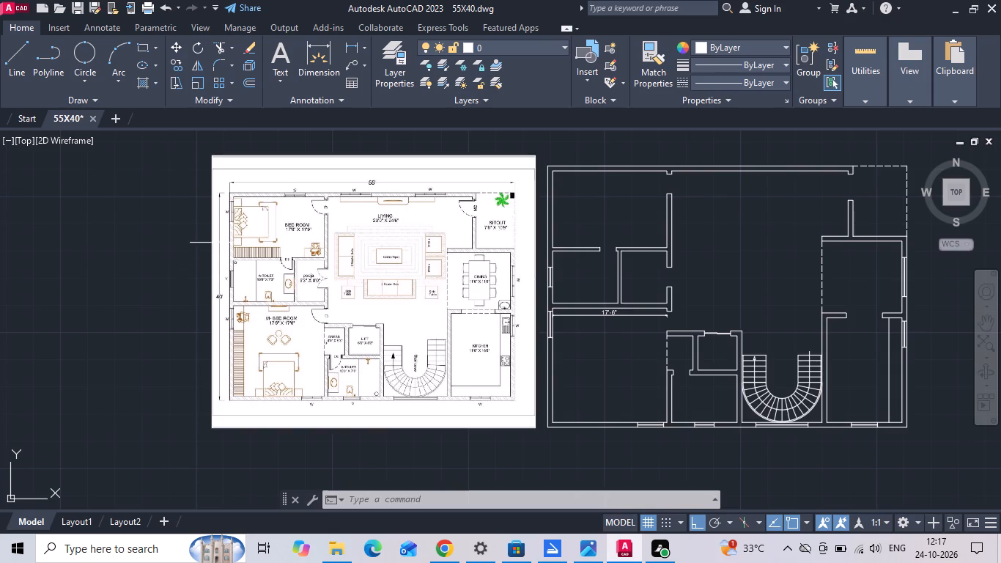
scroll(244, 206, "up", 3)
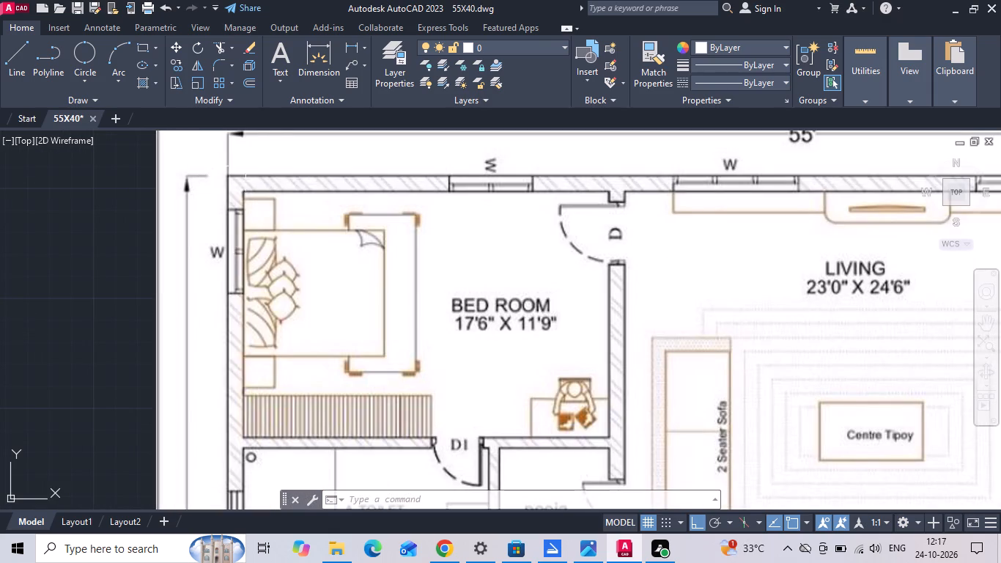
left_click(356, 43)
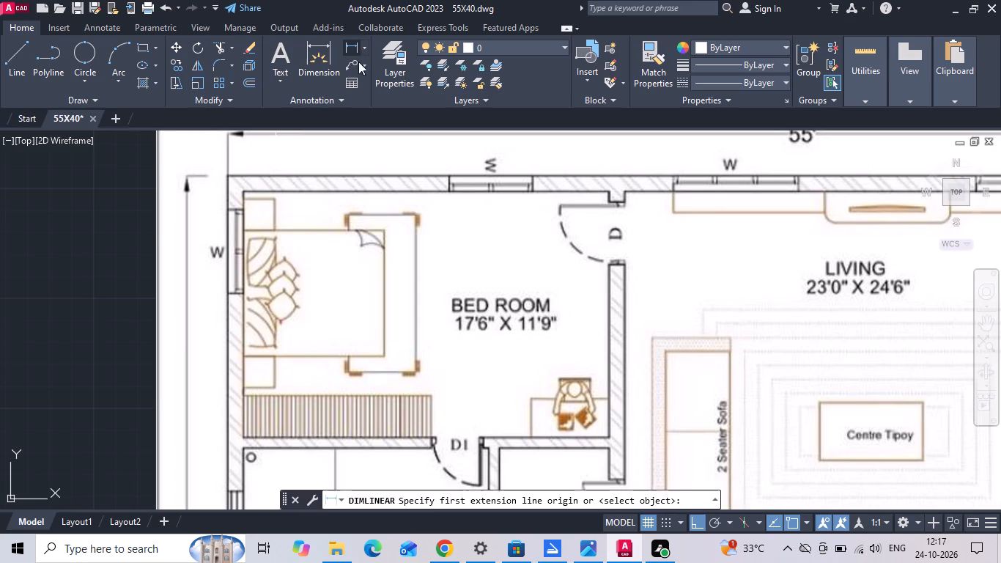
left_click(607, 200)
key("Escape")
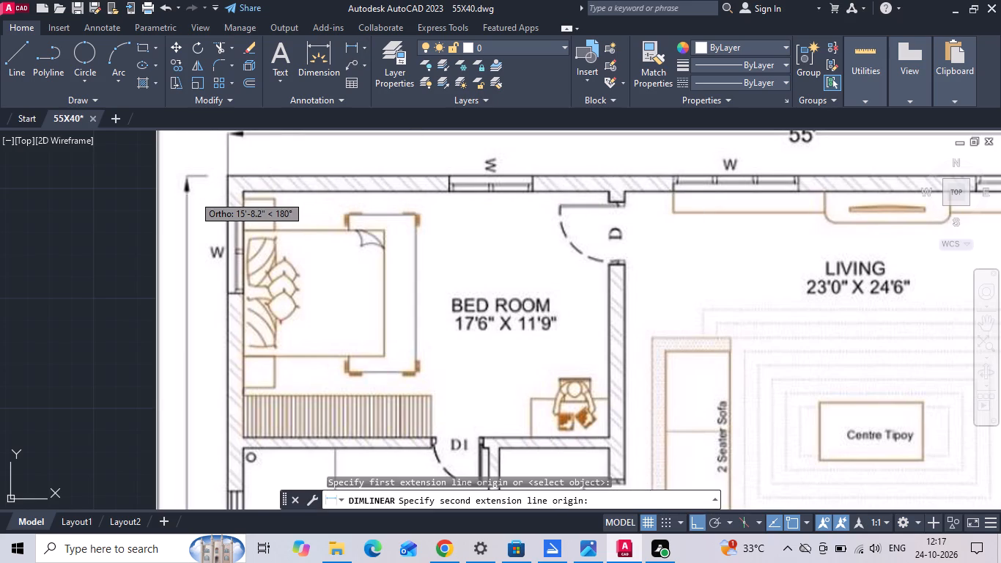
Save the drawing again.
key("ctrl+s")
key("ctrl+s")
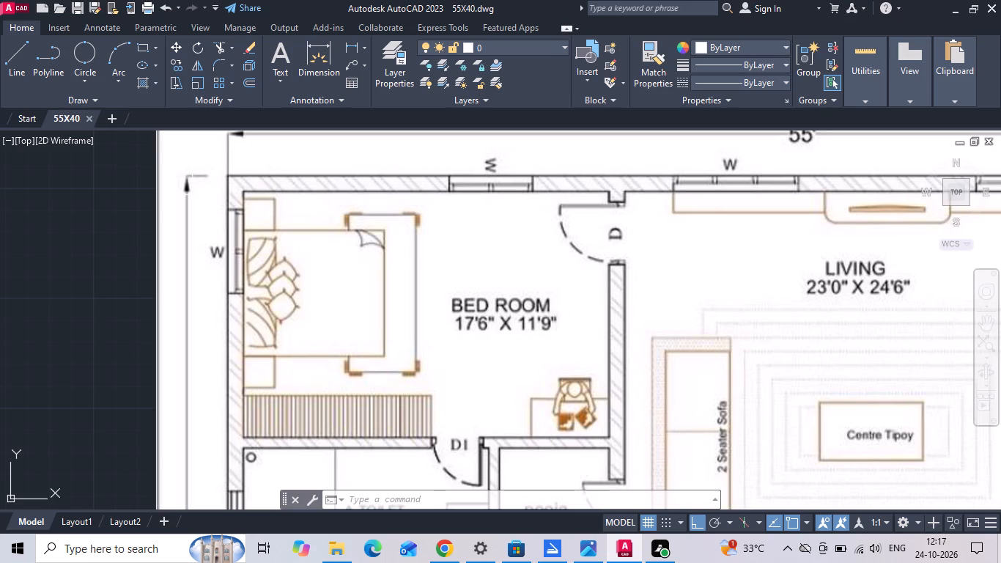
key("ctrl+s")
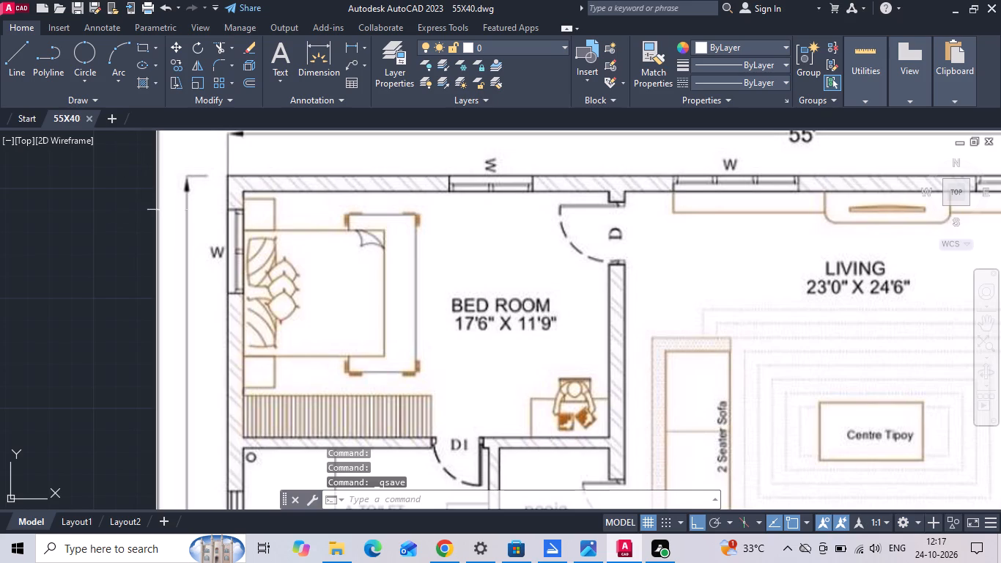
Offset the inner line of the northwest bedroom's north wall 1' south into the room.
scroll(173, 205, "down", 3)
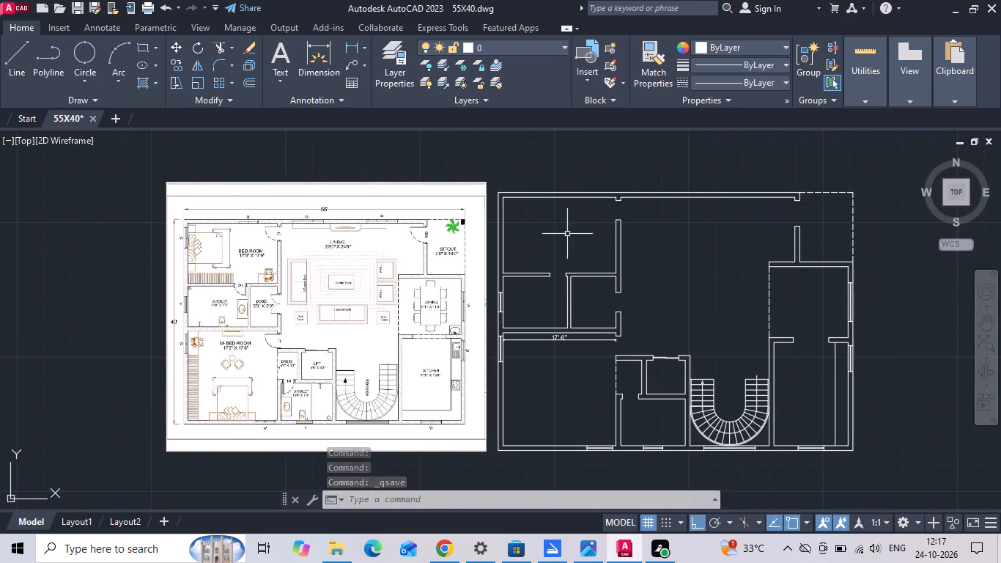
scroll(568, 225, "up", 2)
type("O")
key("space")
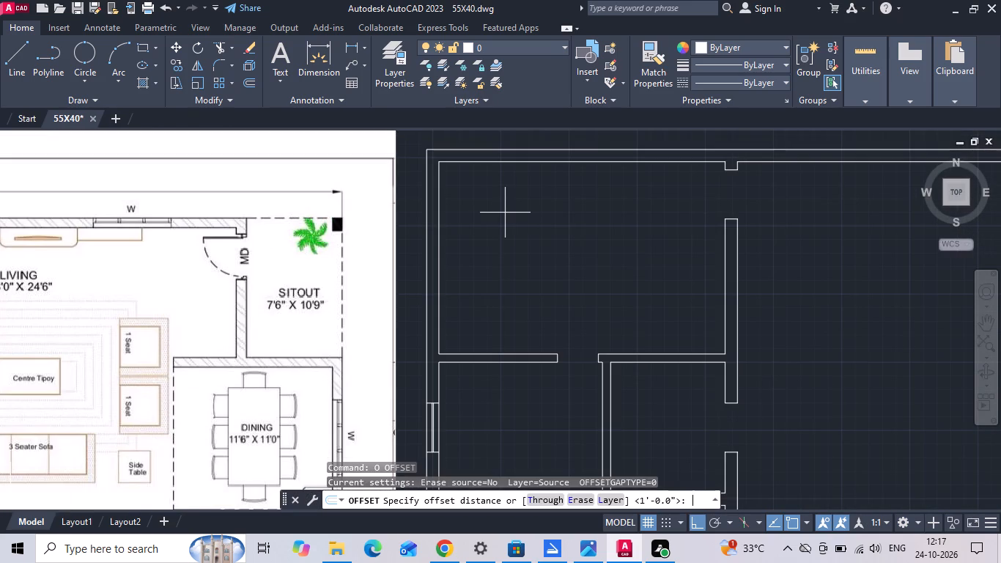
type("1'")
key("Return")
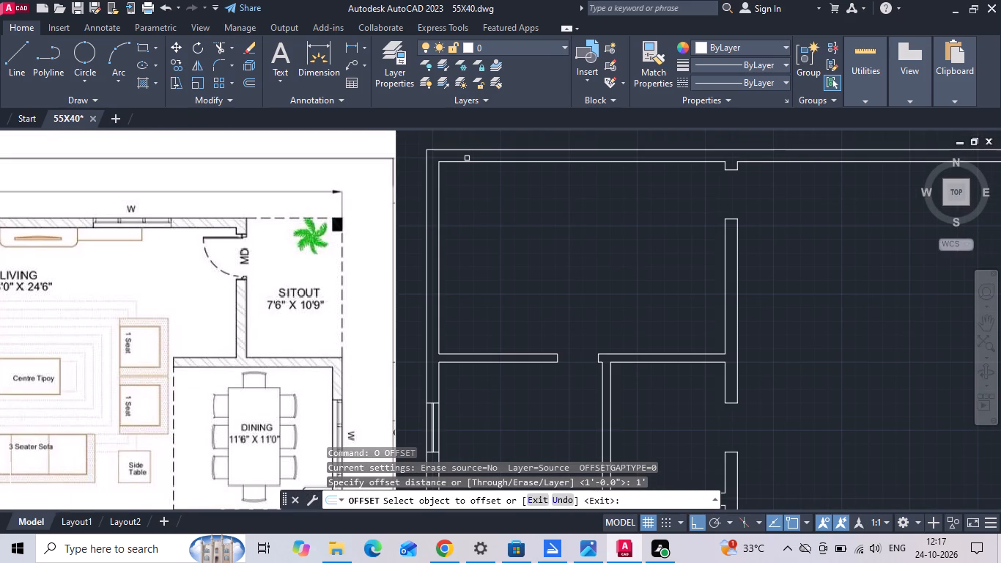
left_click_drag(464, 161, 464, 185)
left_click(463, 218)
middle_click_drag(482, 236, 529, 207)
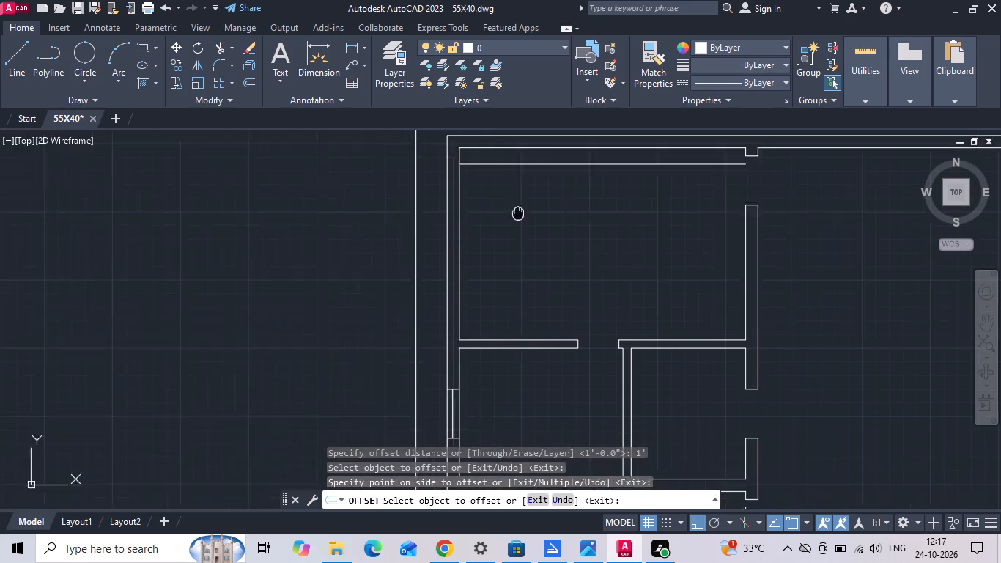
middle_click_drag(529, 207, 545, 196)
scroll(549, 195, "down", 1)
middle_click_drag(551, 196, 679, 195)
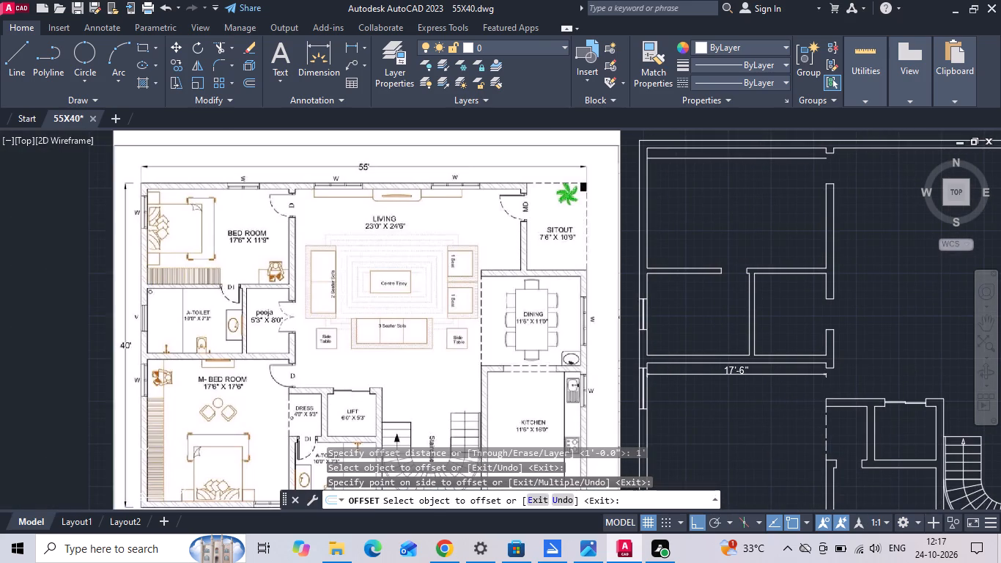
scroll(679, 195, "down", 1)
key("Escape")
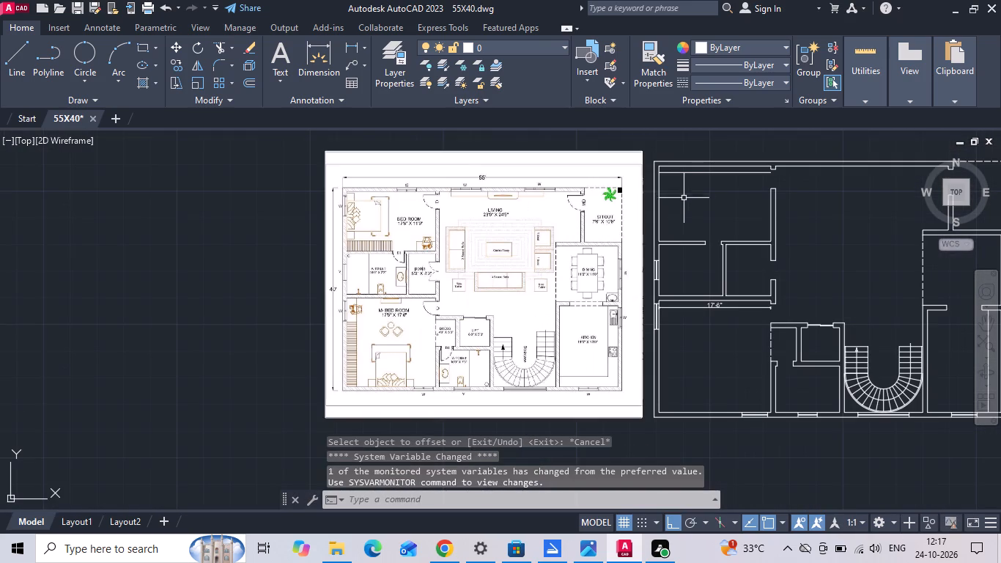
Copy the master bedroom's west window north into the northwest bedroom's west wall, using the rooms' inner corners as reference points.
scroll(692, 295, "up", 1)
scroll(604, 321, "up", 1)
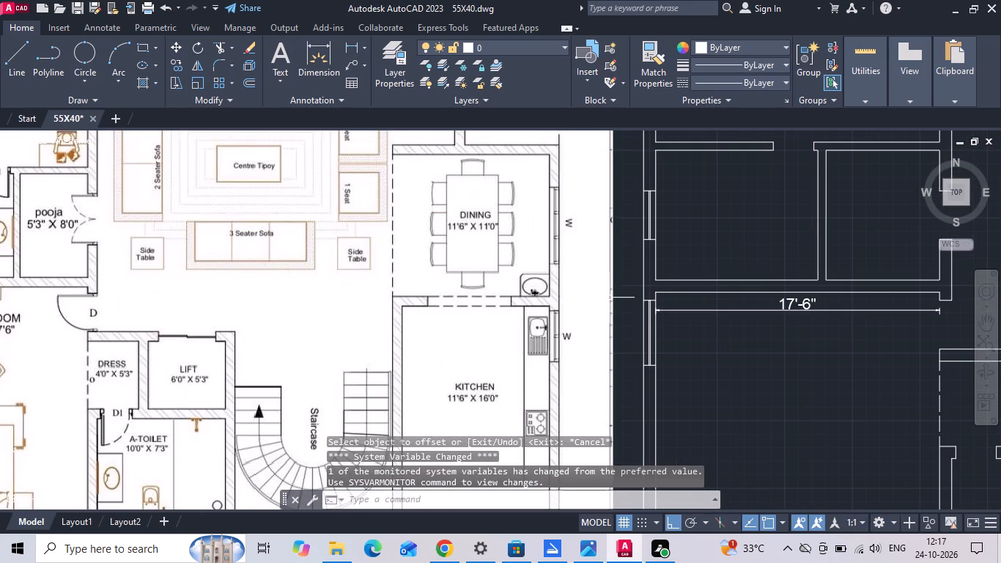
left_click(617, 295)
left_click(664, 382)
right_click(664, 382)
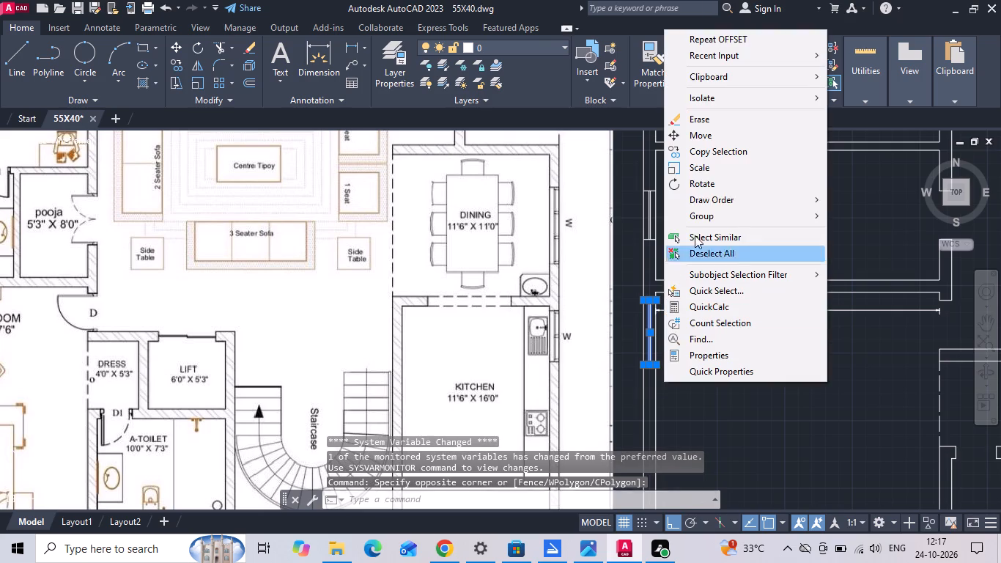
left_click(705, 158)
scroll(671, 296, "up", 3)
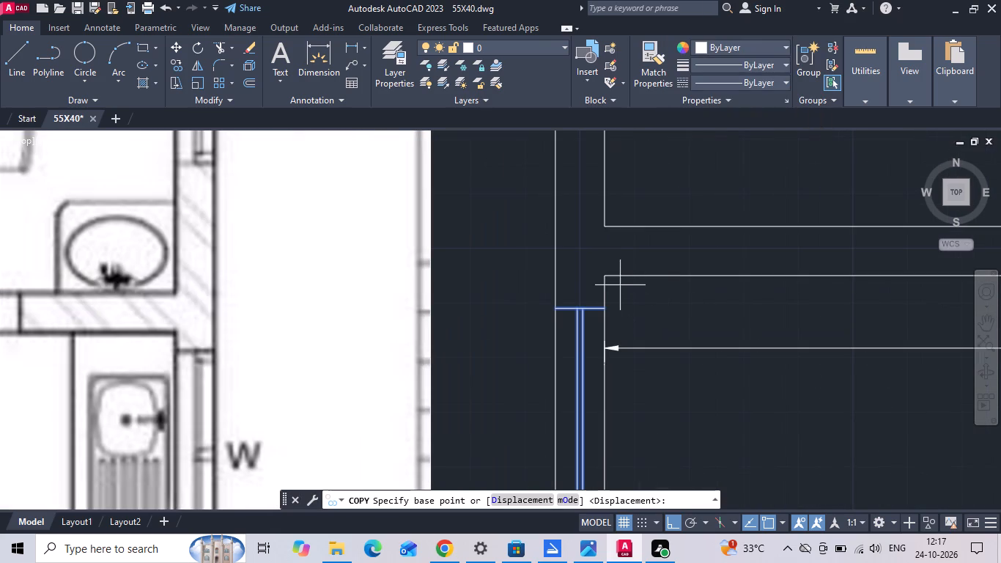
left_click(602, 280)
scroll(592, 376, "down", 4)
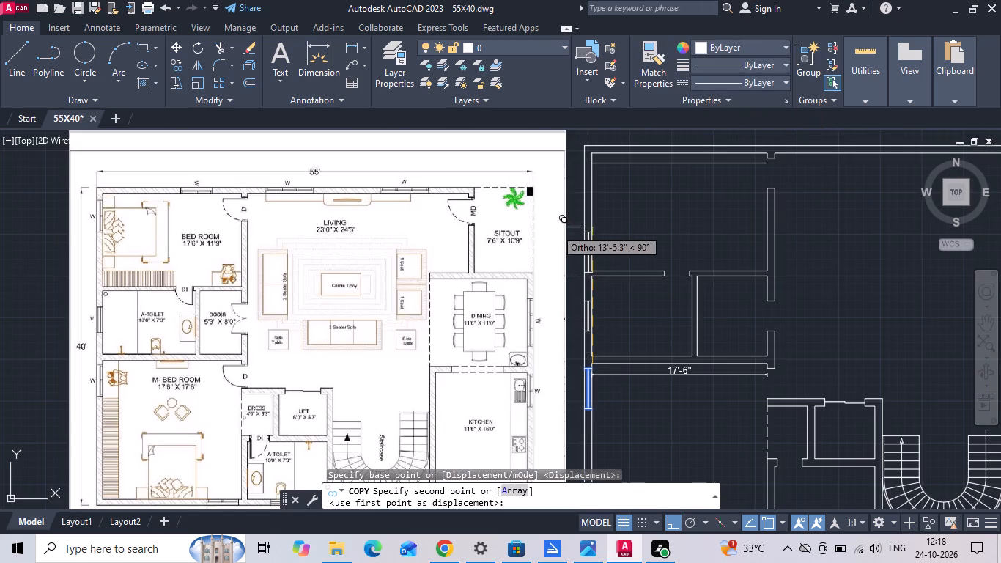
middle_click_drag(554, 228, 558, 273)
scroll(586, 216, "up", 3)
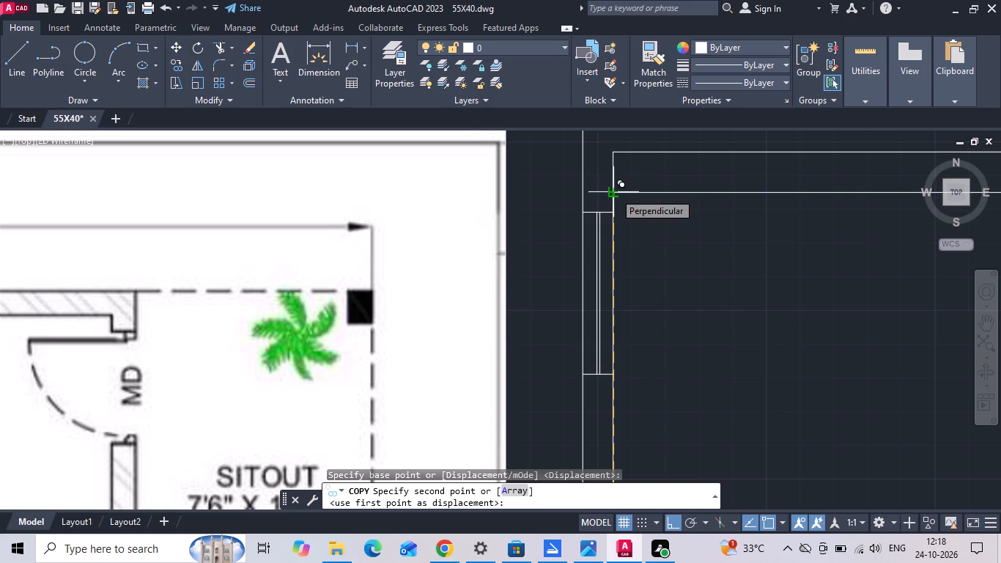
left_click(610, 171)
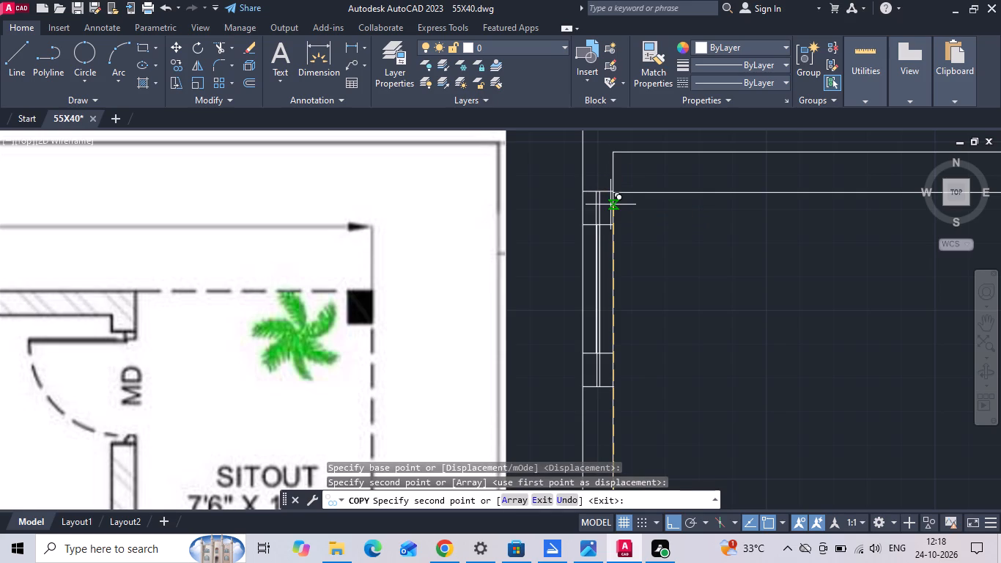
key("Escape")
Move the copied west window south so its north end aligns with the 1' offset line.
left_click_drag(545, 190, 560, 221)
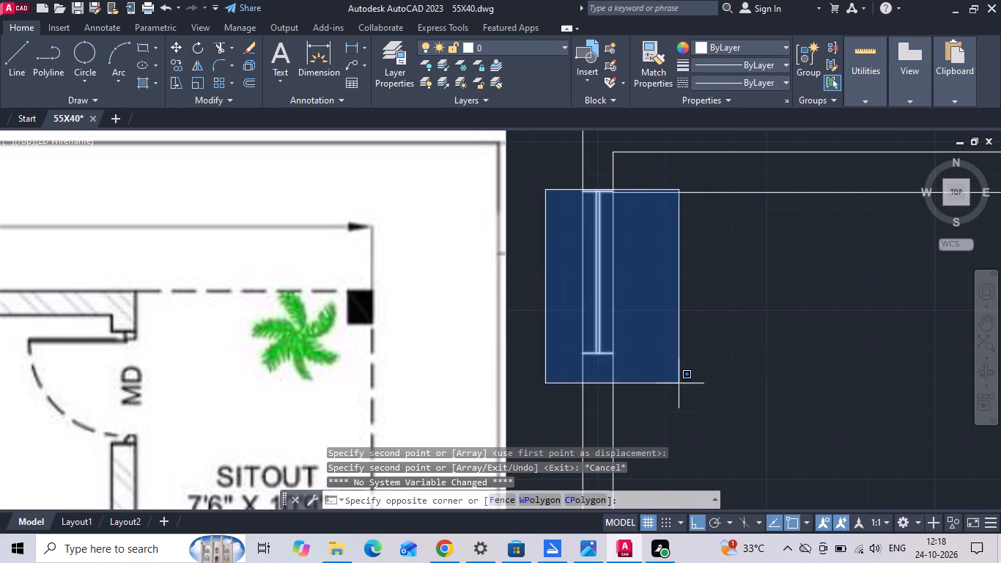
left_click(680, 386)
right_click(684, 274)
left_click(699, 283)
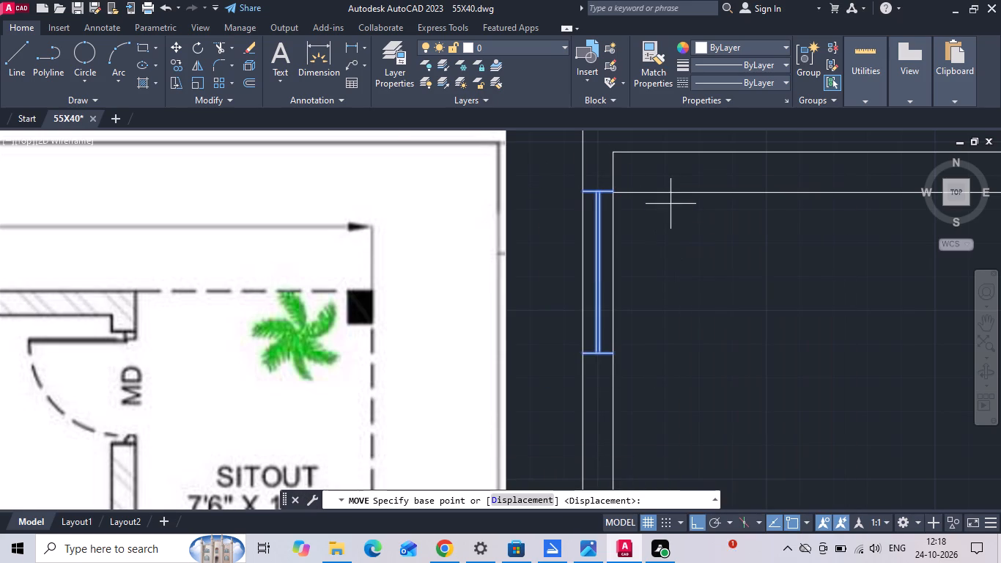
scroll(665, 188, "up", 2)
scroll(485, 183, "up", 2)
scroll(575, 215, "up", 3)
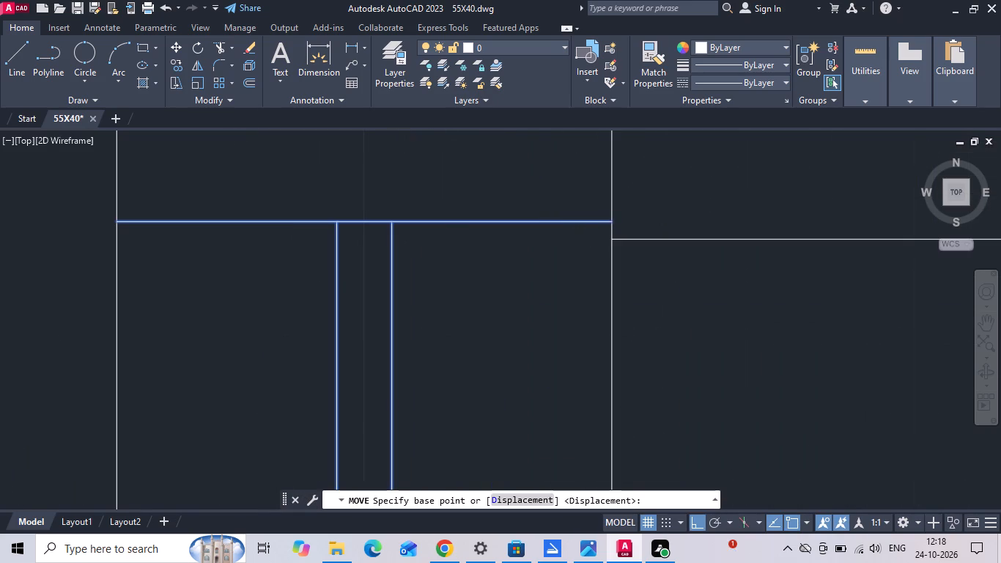
left_click_drag(622, 224, 622, 238)
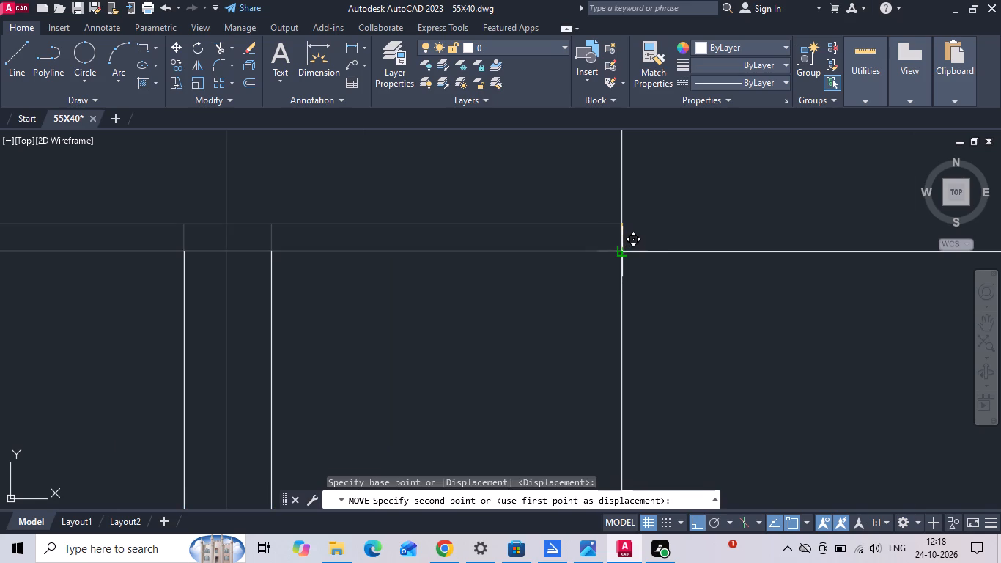
left_click(618, 249)
Erase the 1' offset guide line in the northwest bedroom.
left_click_drag(694, 224, 662, 294)
left_click(657, 302)
key("Delete")
scroll(427, 255, "down", 3)
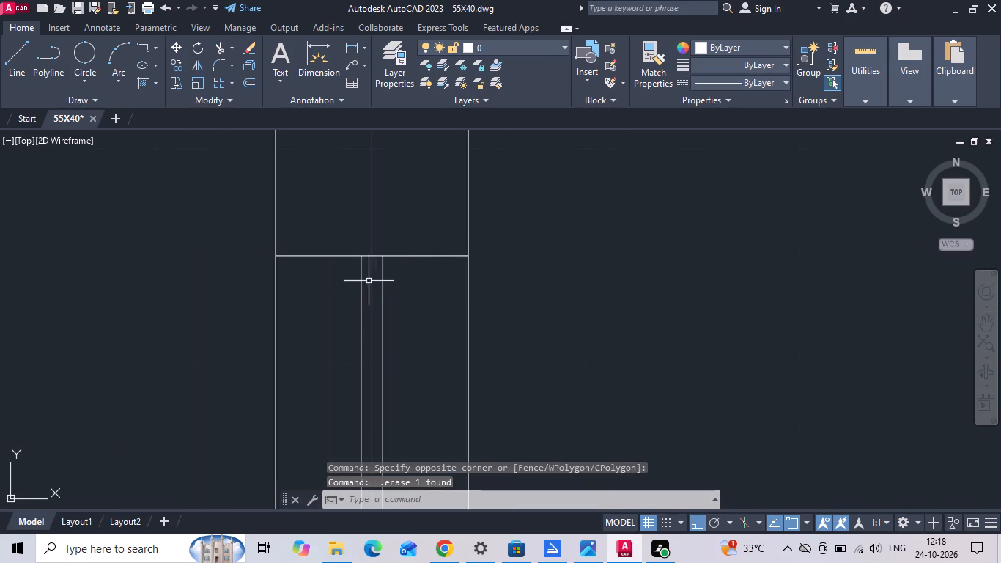
Offset the west face of the door stub on the northwest bedroom's north wall 4' to the west.
scroll(358, 309, "down", 6)
scroll(484, 270, "down", 1)
middle_click_drag(203, 350, 483, 284)
scroll(320, 276, "up", 2)
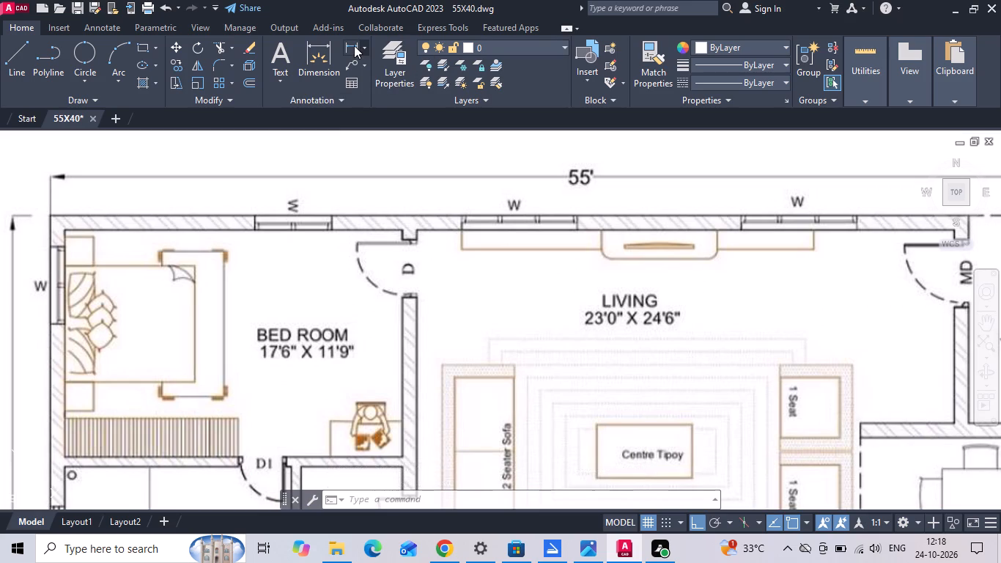
scroll(284, 219, "down", 3)
scroll(642, 188, "up", 1)
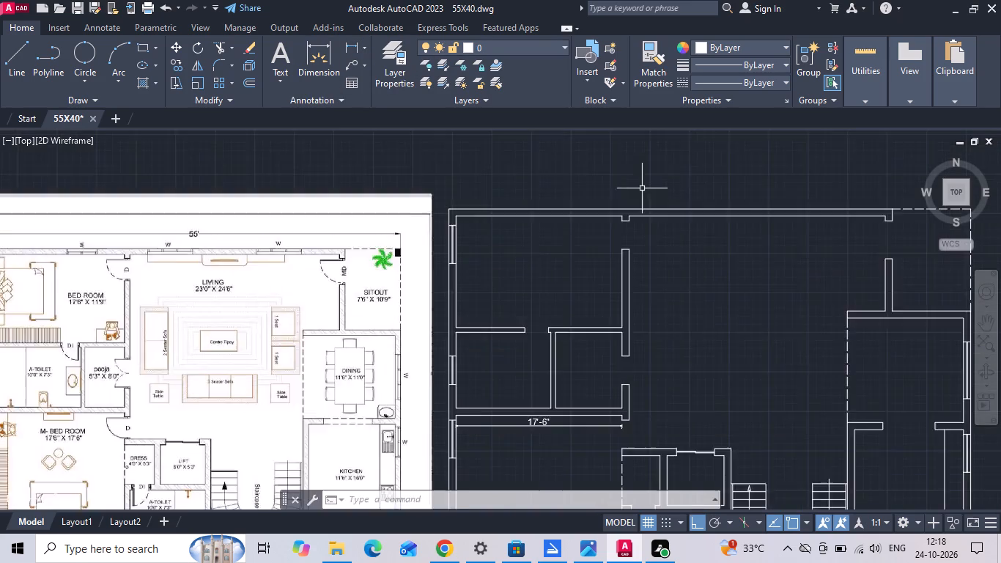
scroll(642, 188, "up", 3)
key("o")
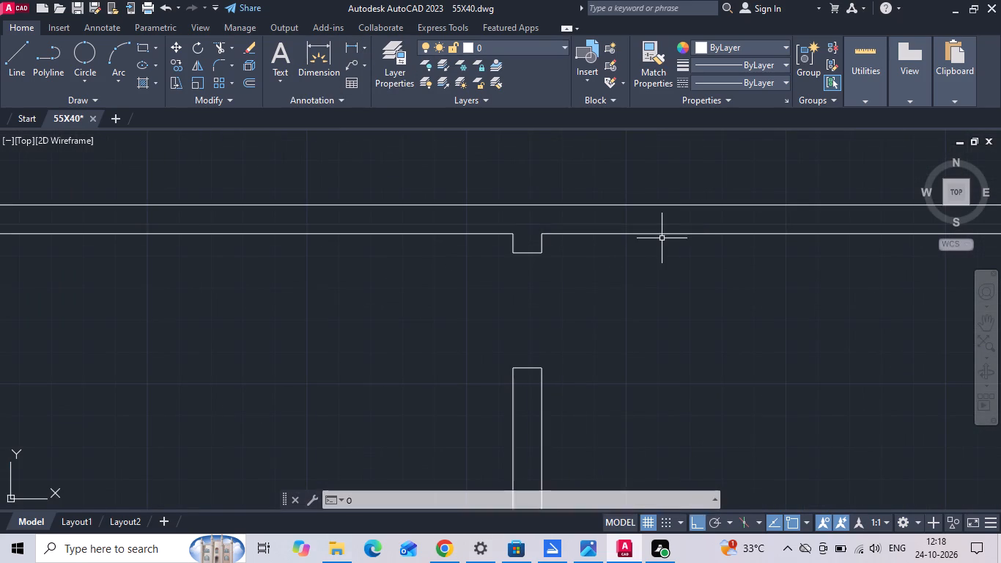
key("space")
type("4'")
key("Return")
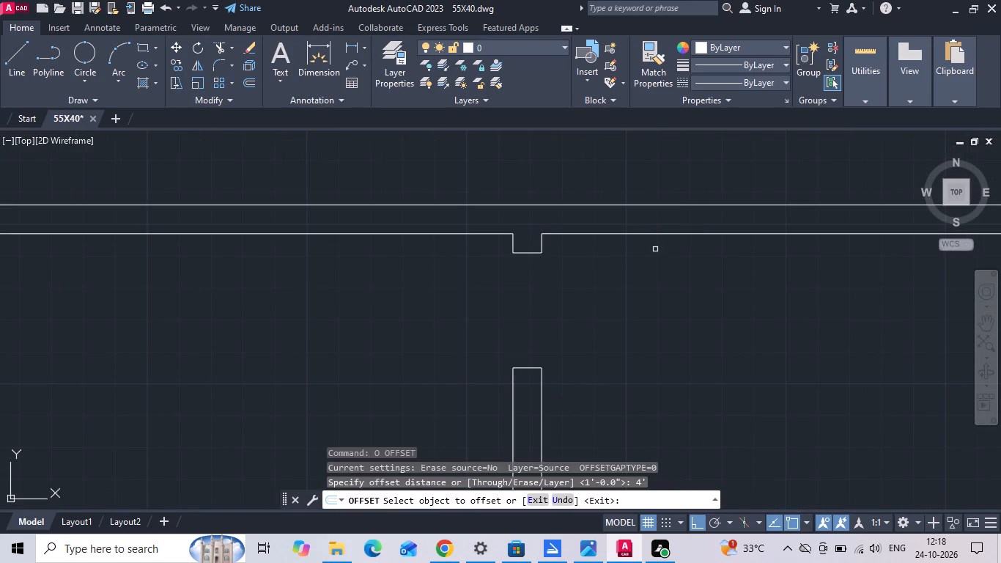
left_click(514, 246)
left_click(429, 261)
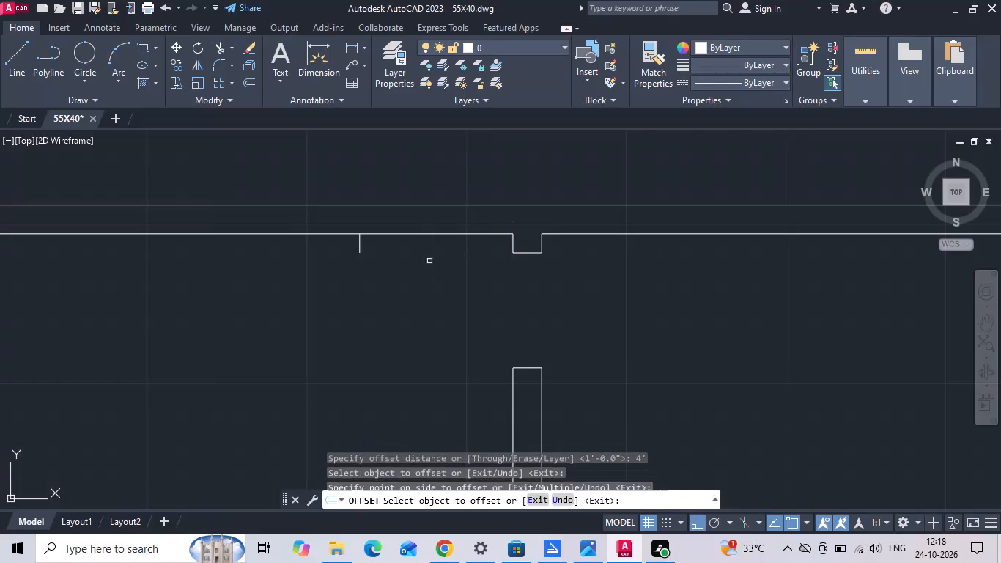
key("Escape")
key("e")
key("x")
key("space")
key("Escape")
Copy the master bedroom's south window to the northwest bedroom's north wall, with its east end at the 4' guide line.
scroll(500, 180, "down", 1)
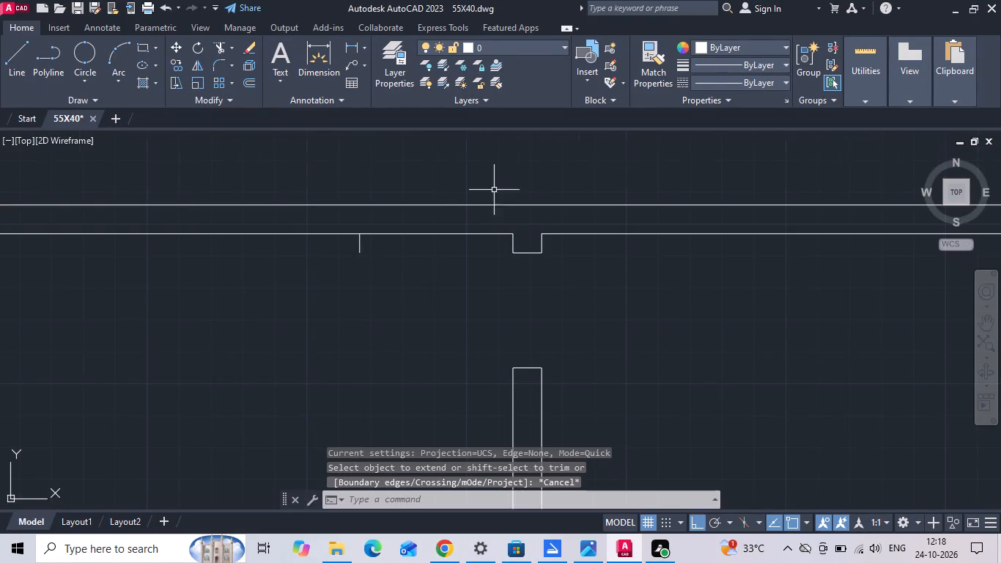
scroll(500, 180, "down", 4)
scroll(485, 317, "up", 5)
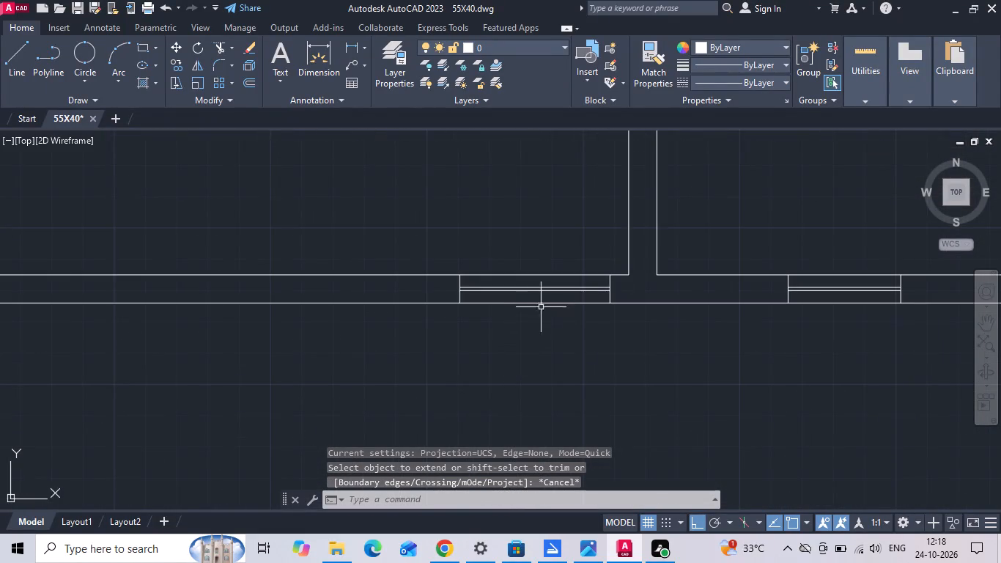
scroll(580, 281, "up", 2)
left_click(665, 284)
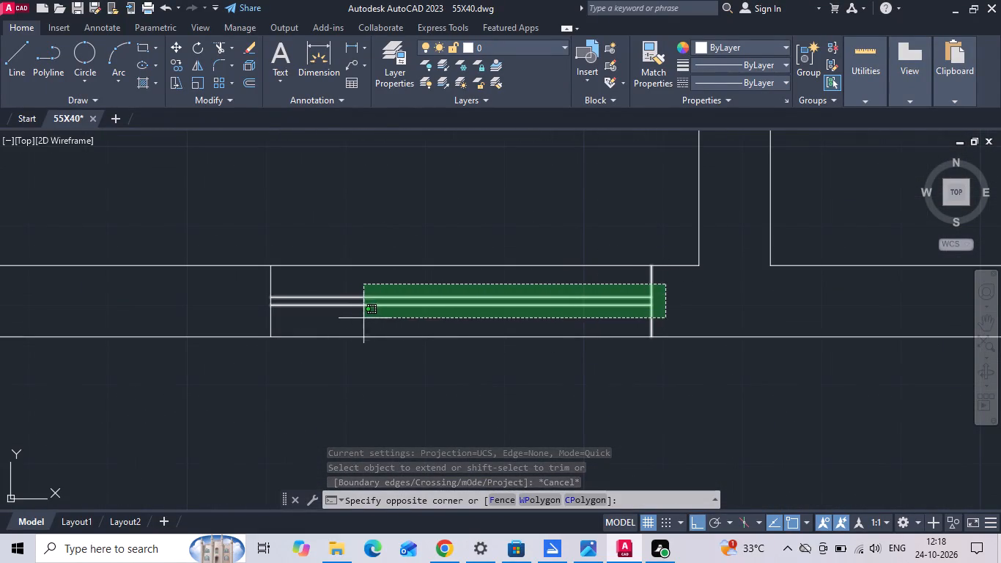
left_click(247, 323)
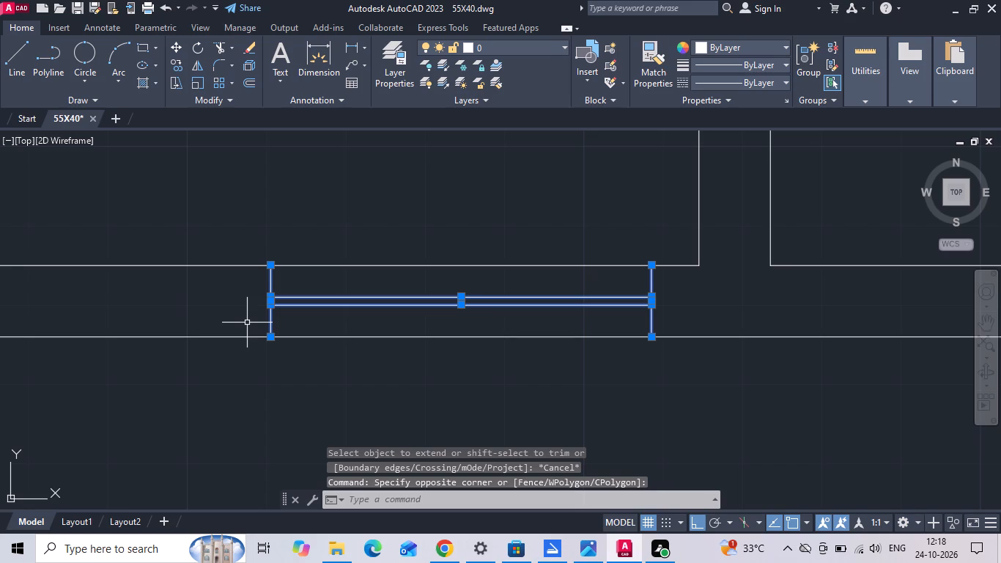
type("CO")
key("space")
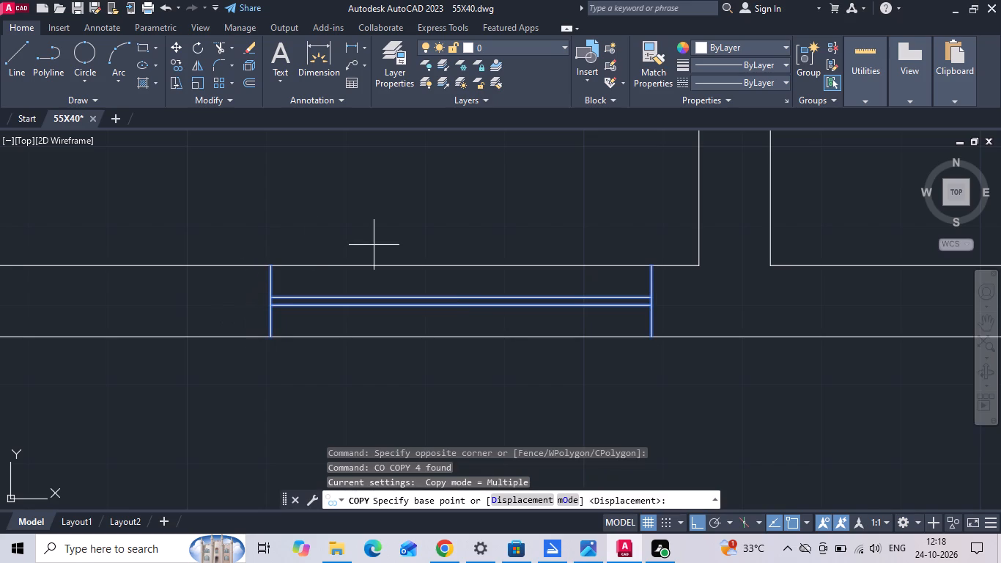
left_click(646, 336)
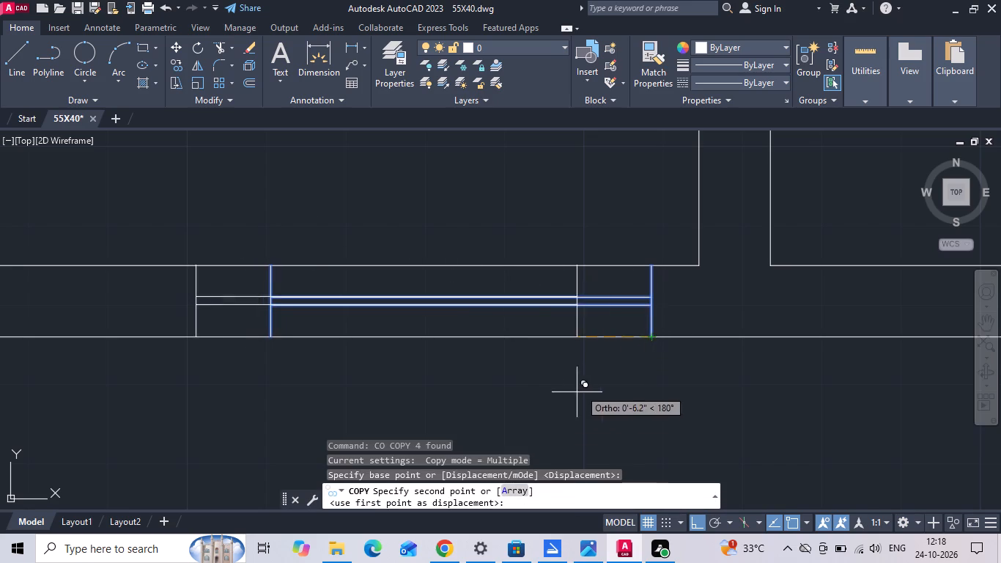
scroll(560, 405, "down", 5)
middle_click_drag(484, 232, 486, 377)
middle_click_drag(458, 269, 459, 303)
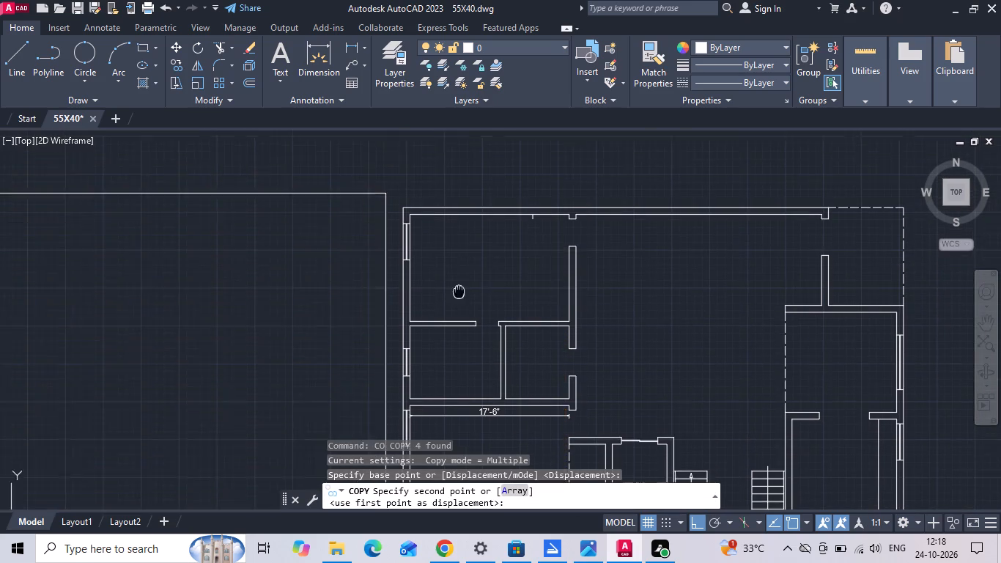
middle_click_drag(459, 303, 459, 316)
scroll(532, 241, "up", 4)
left_click(524, 251)
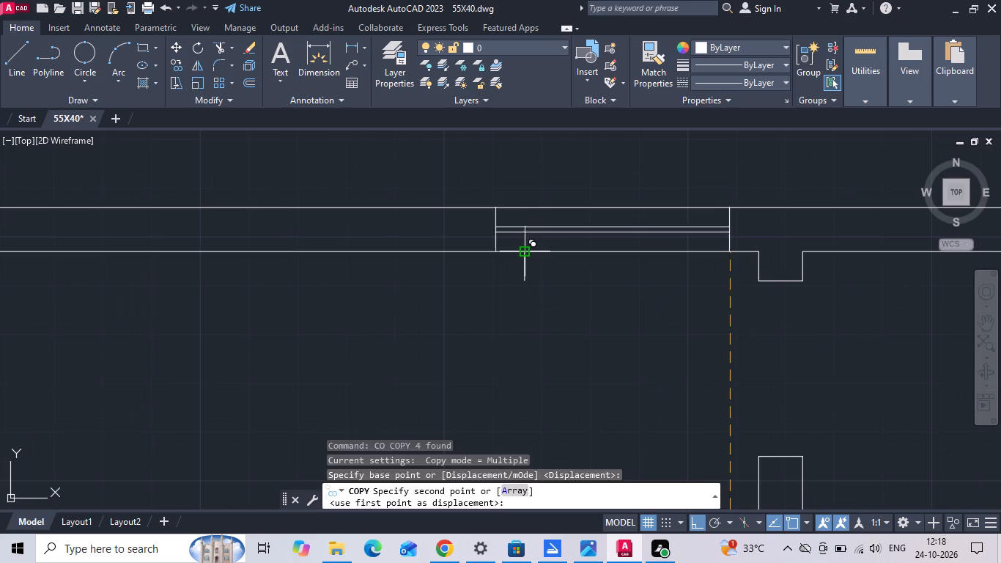
key("Escape")
Erase the short 4' guide line below the new north window.
left_click_drag(540, 267, 520, 271)
left_click(419, 306)
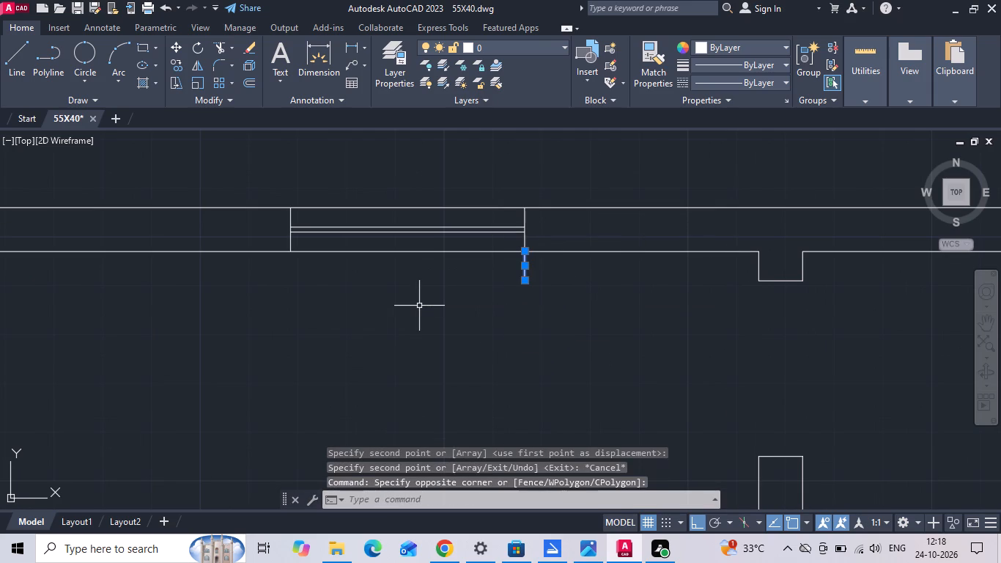
key("Delete")
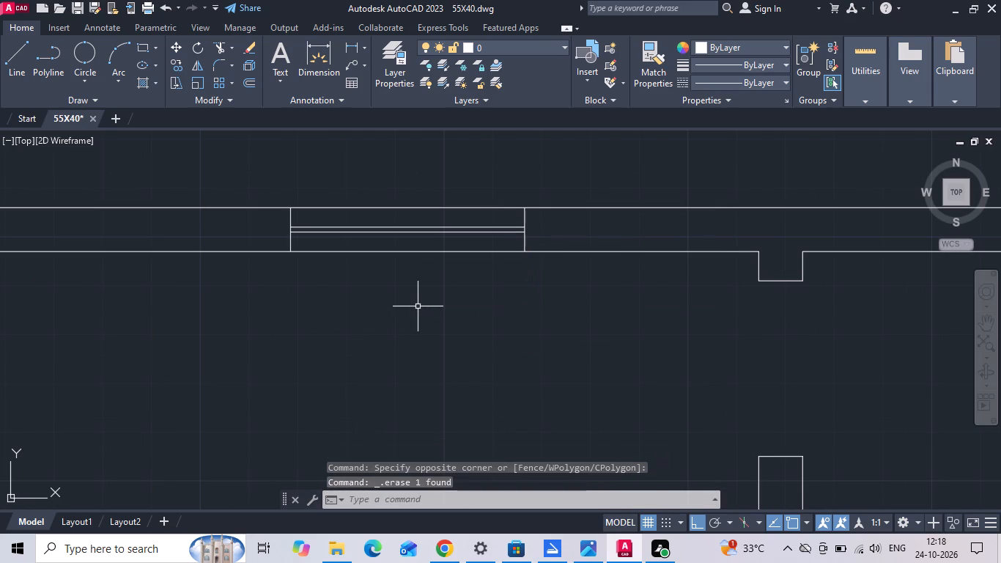
Save the drawing.
key("ctrl+s")
key("ctrl+s")
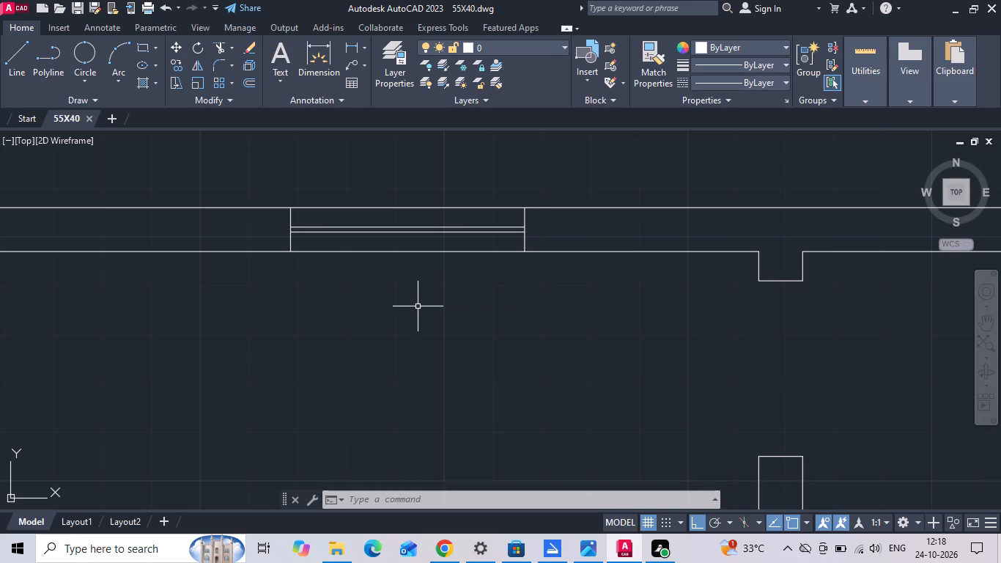
Check the reference plan's living room windows and measure the length of the dining room's east window.
scroll(333, 308, "down", 2)
scroll(525, 213, "down", 2)
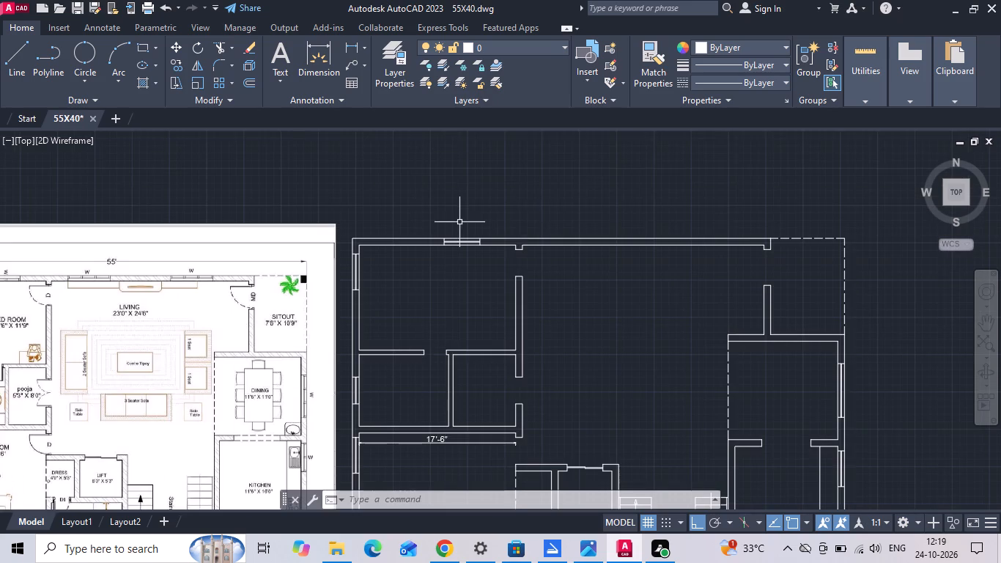
middle_click_drag(476, 217, 734, 188)
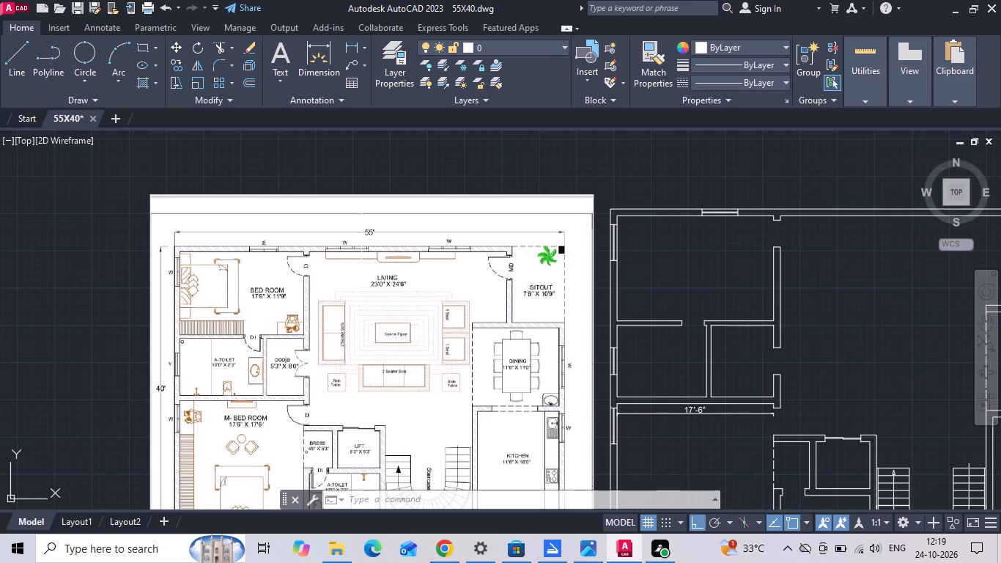
left_click(352, 42)
scroll(267, 187, "down", 2)
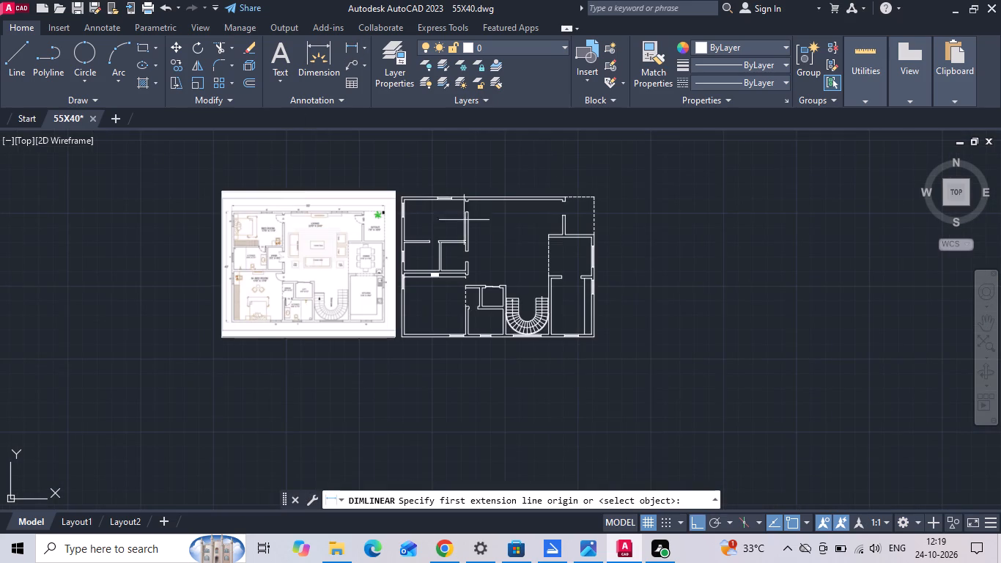
scroll(609, 261, "up", 5)
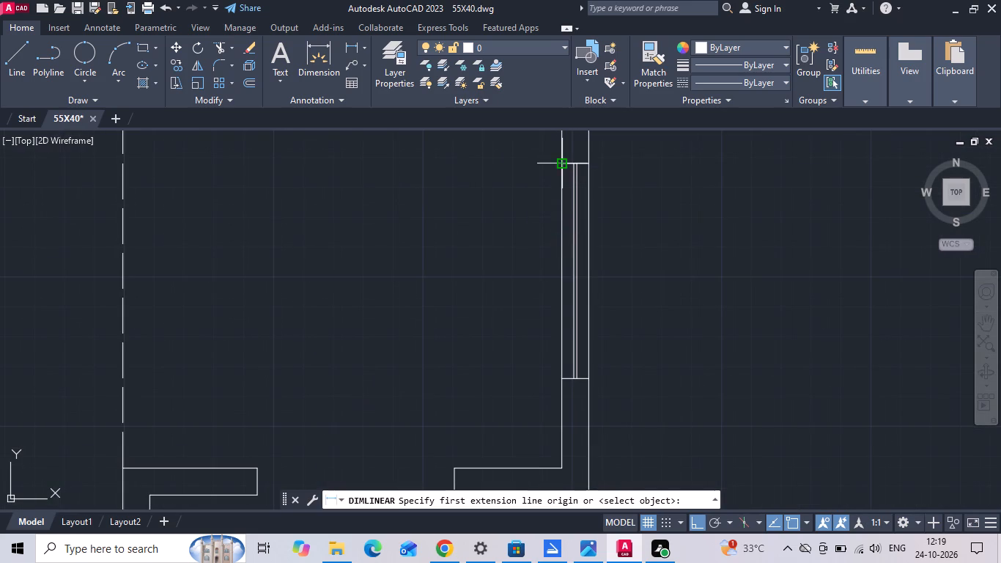
left_click(558, 166)
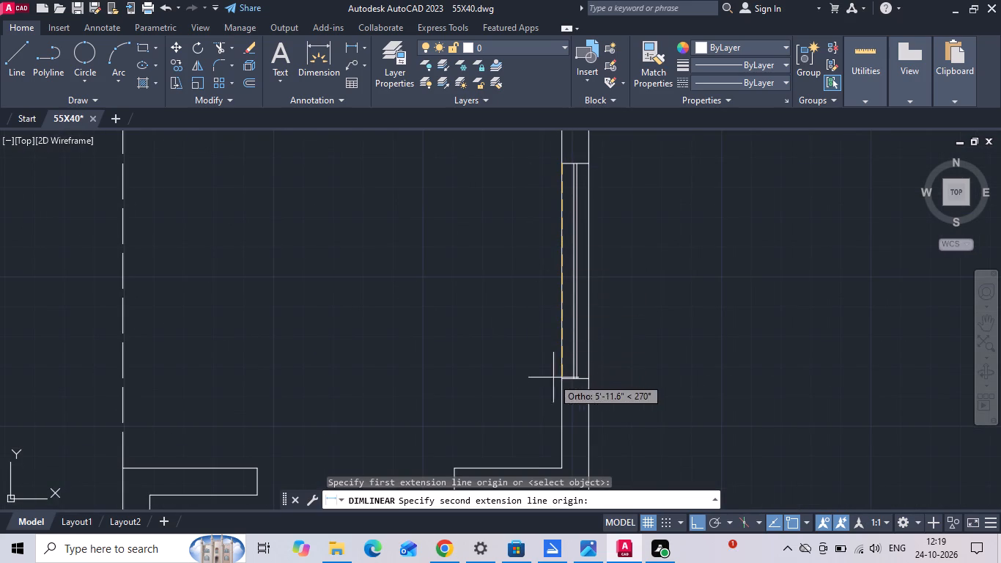
left_click(563, 380)
key("Escape")
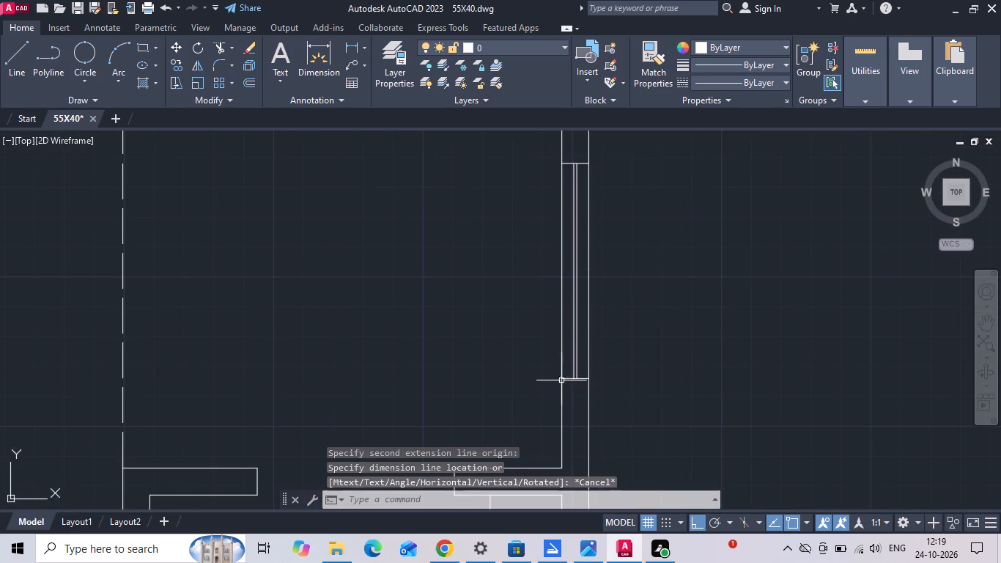
Draw a vertical guide line from the midpoint of the living room's north wall inner line to beyond the outer face.
scroll(685, 284, "down", 3)
middle_click_drag(440, 196, 452, 207)
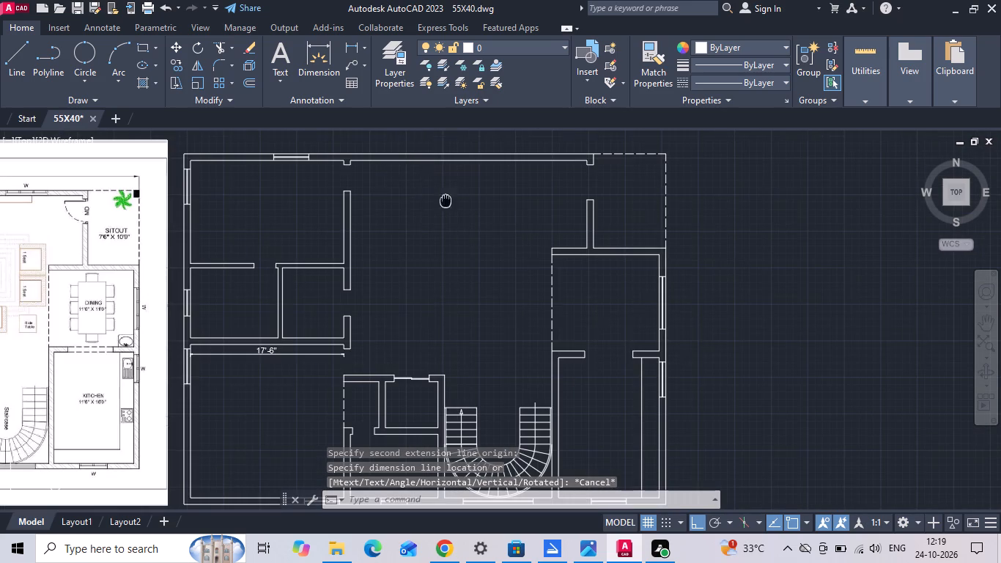
middle_click_drag(452, 207, 530, 296)
key("l")
key("space")
scroll(668, 310, "down", 1)
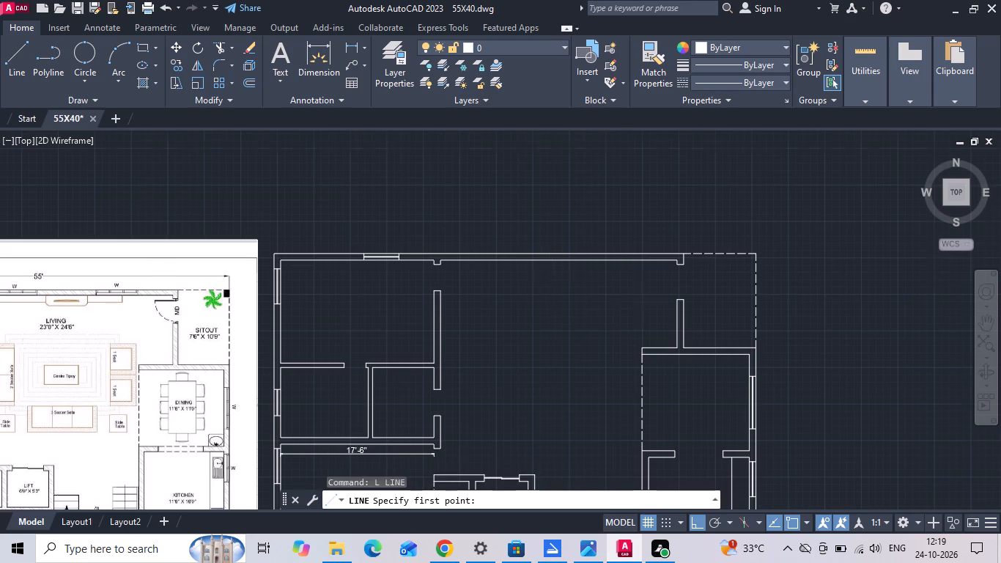
scroll(595, 272, "up", 3)
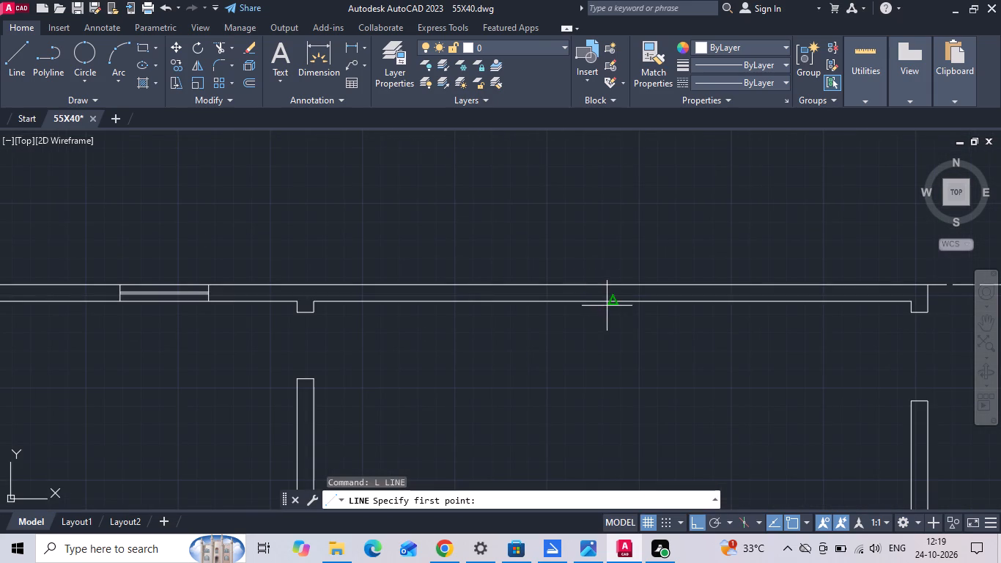
left_click(610, 305)
left_click(610, 230)
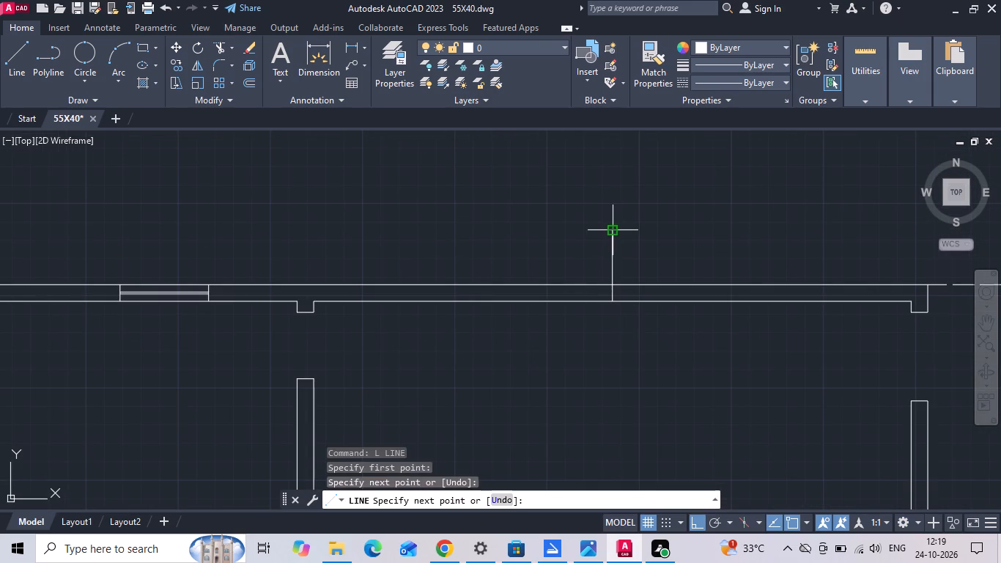
key("Escape")
Offset the vertical guide line 4' to both the west and the east along the living room's north wall.
scroll(642, 257, "down", 3)
scroll(310, 299, "up", 2)
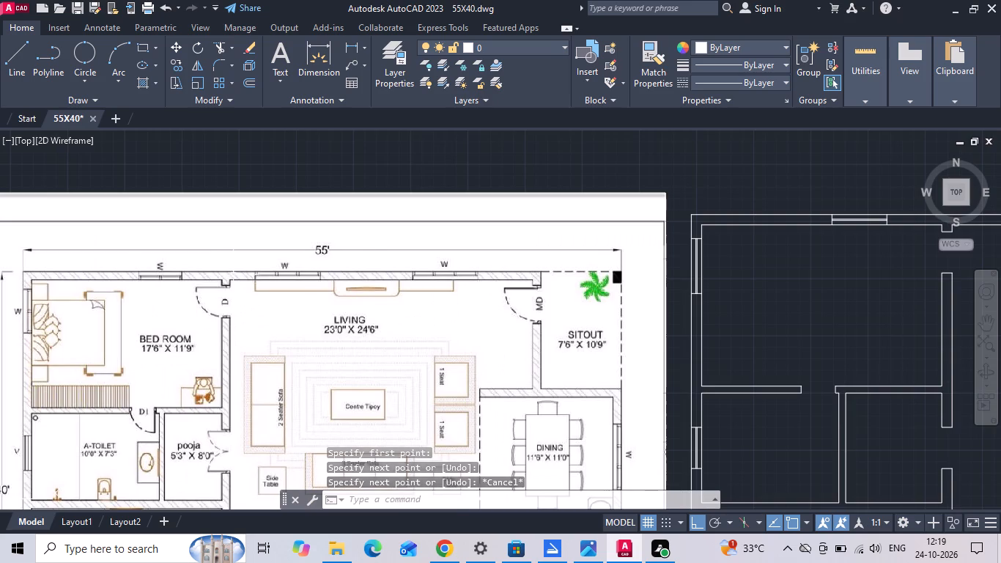
scroll(232, 275, "down", 1)
scroll(826, 218, "up", 2)
middle_click_drag(828, 217, 645, 229)
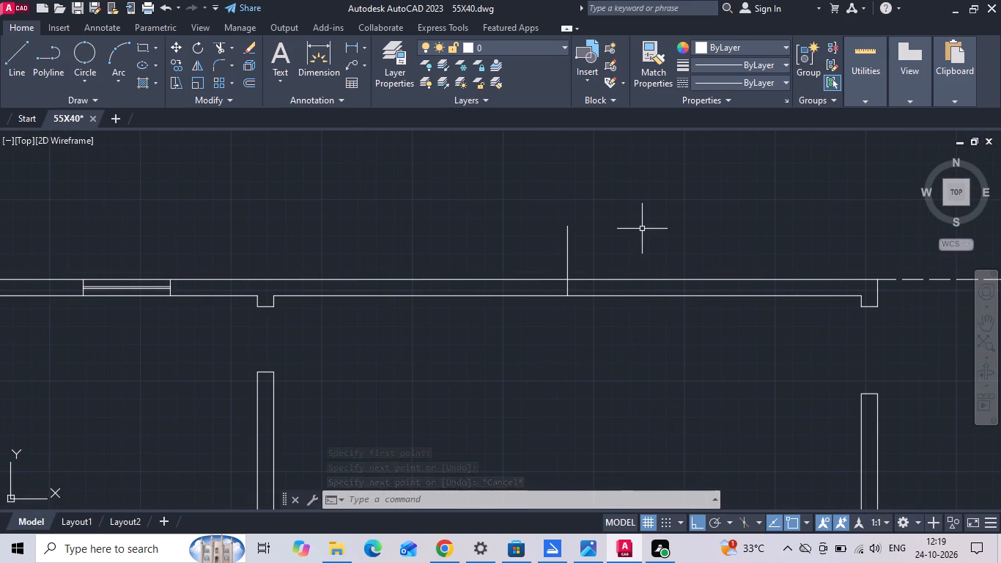
type("O 4'")
key("Return")
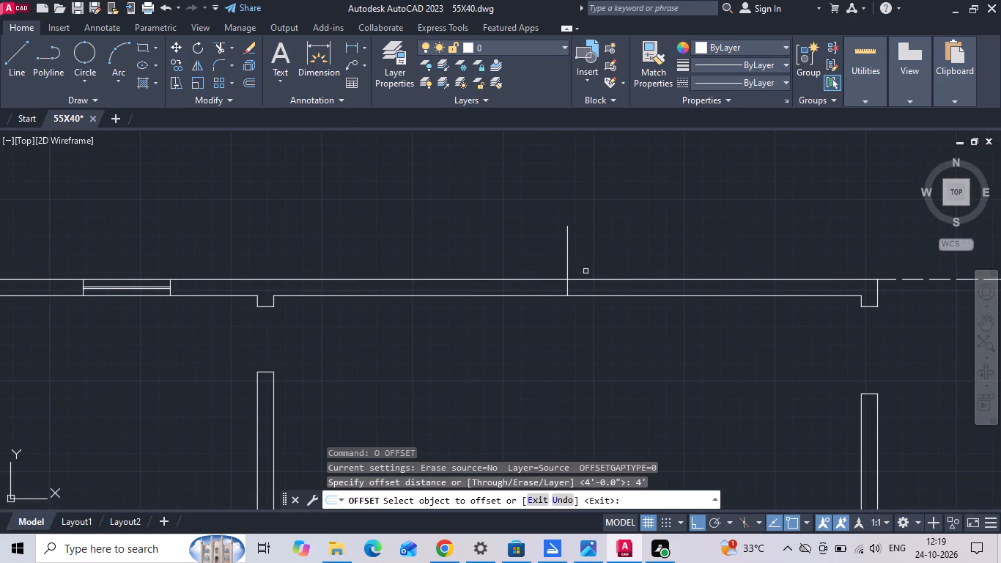
left_click_drag(566, 262, 544, 272)
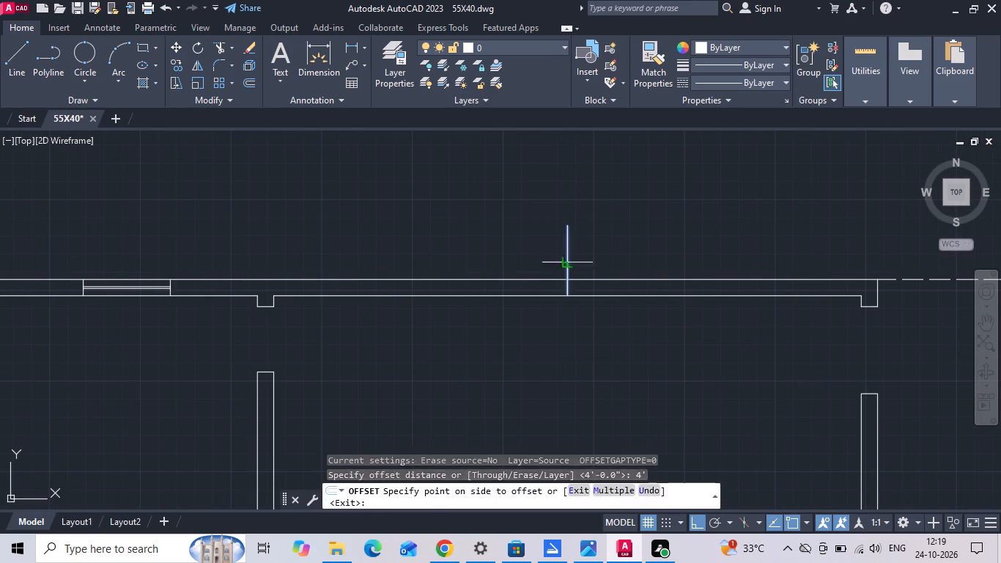
left_click(455, 262)
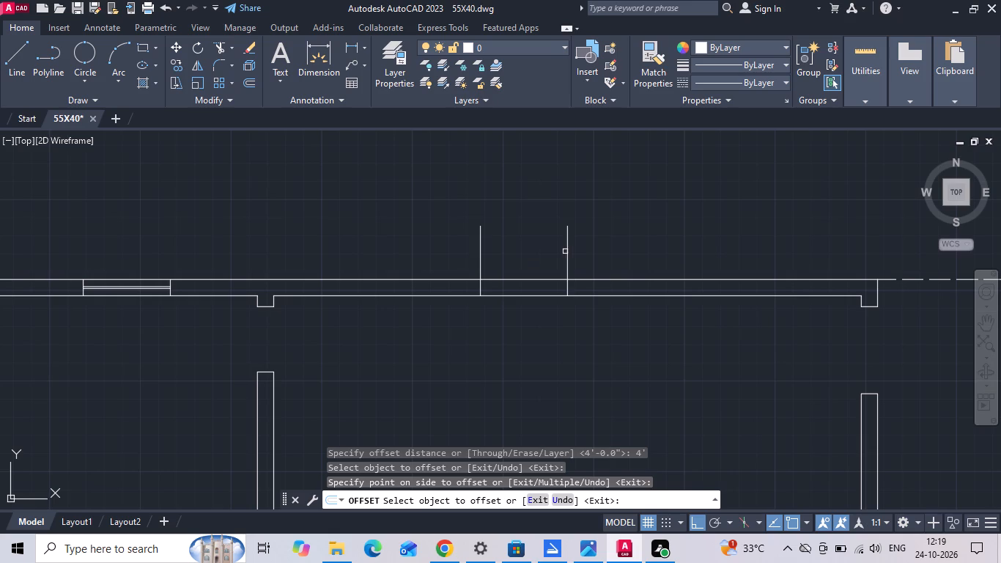
left_click(566, 262)
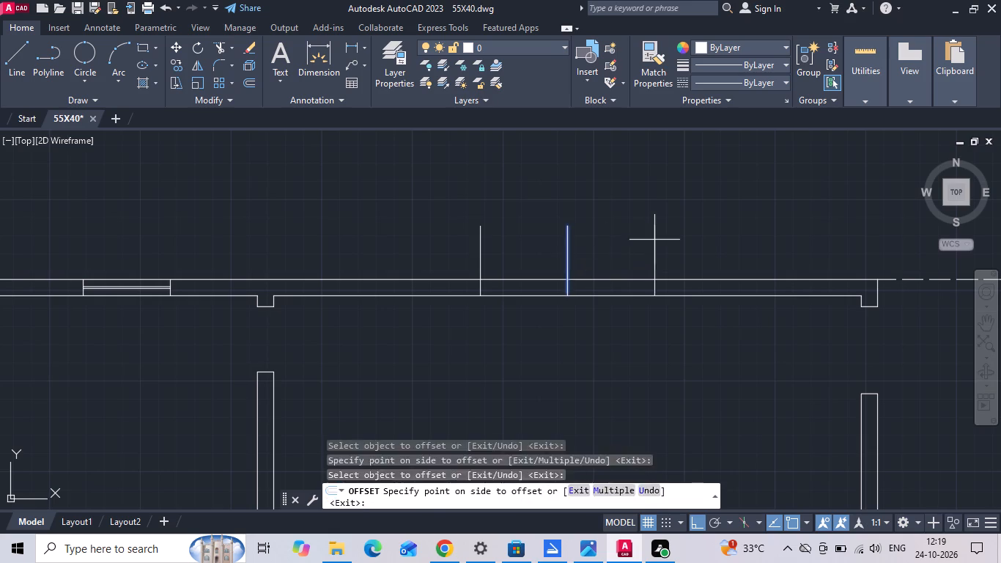
left_click(654, 240)
key("Escape")
Trim the three guide lines outside the north wall and remove the middle guide's remaining piece within the wall.
key("t")
key("r")
key("space")
key("space")
left_click_drag(425, 260, 450, 257)
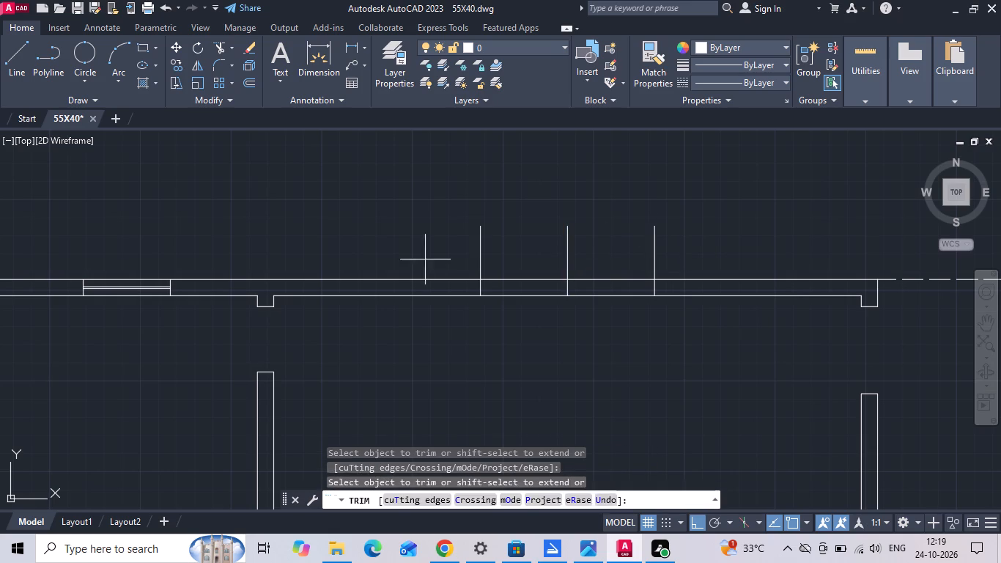
left_click_drag(450, 257, 671, 251)
left_click(567, 289)
key("Escape")
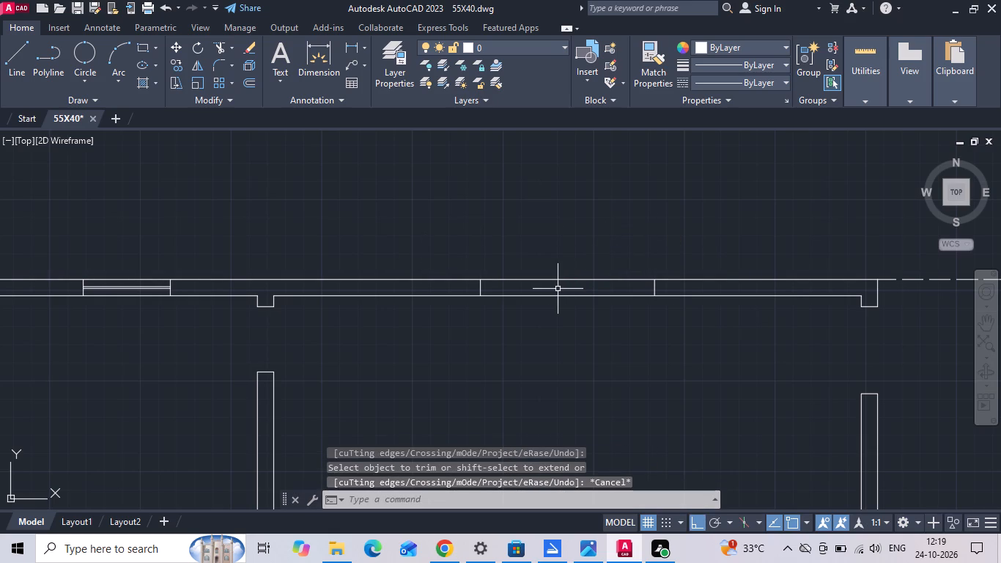
Offset the west jamb line 6' westward and the east jamb line 6' eastward to outline two north windows.
type("O")
key("space")
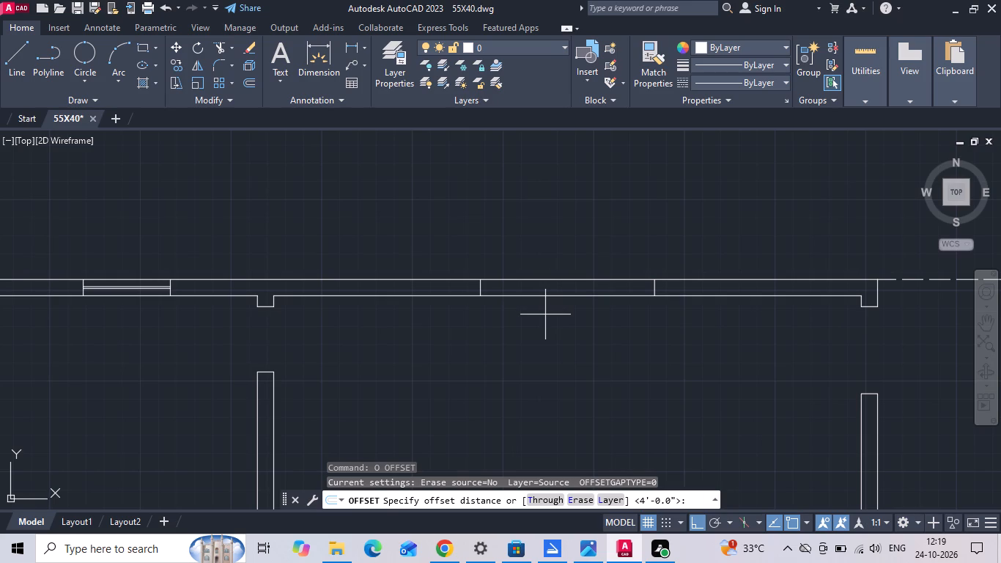
key("6")
key("apostrophe")
key("Return")
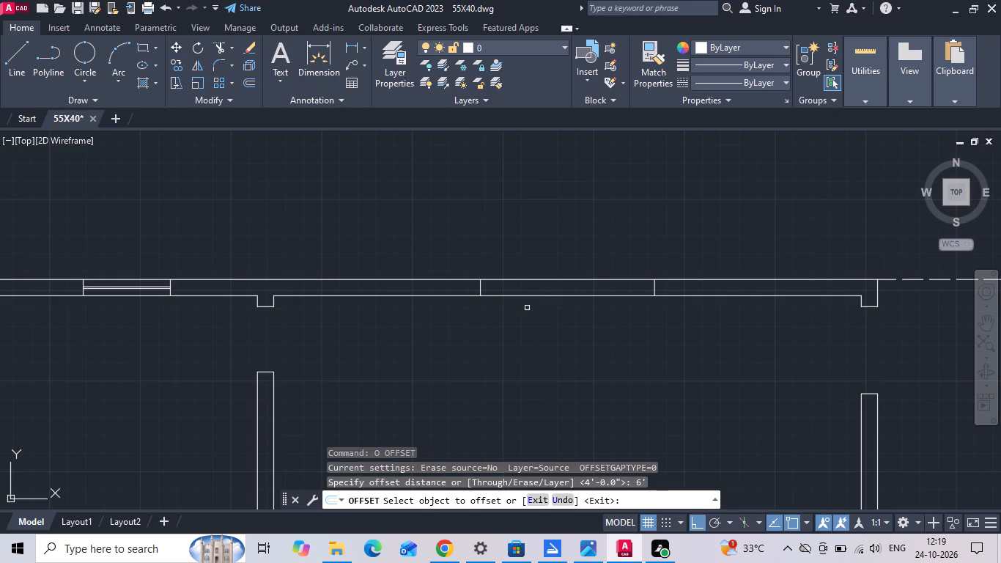
left_click(481, 282)
left_click(396, 347)
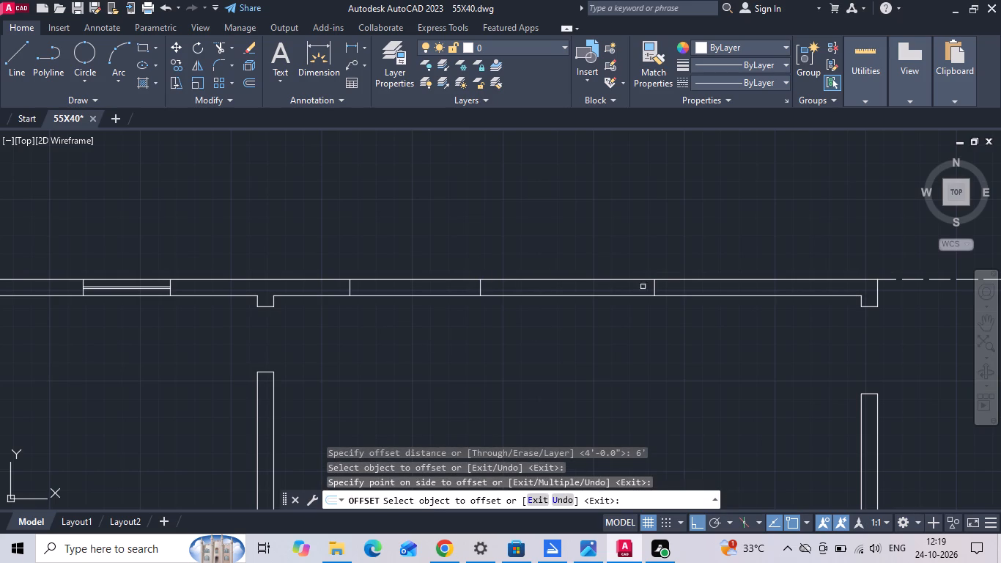
left_click(654, 287)
left_click(764, 345)
key("Escape")
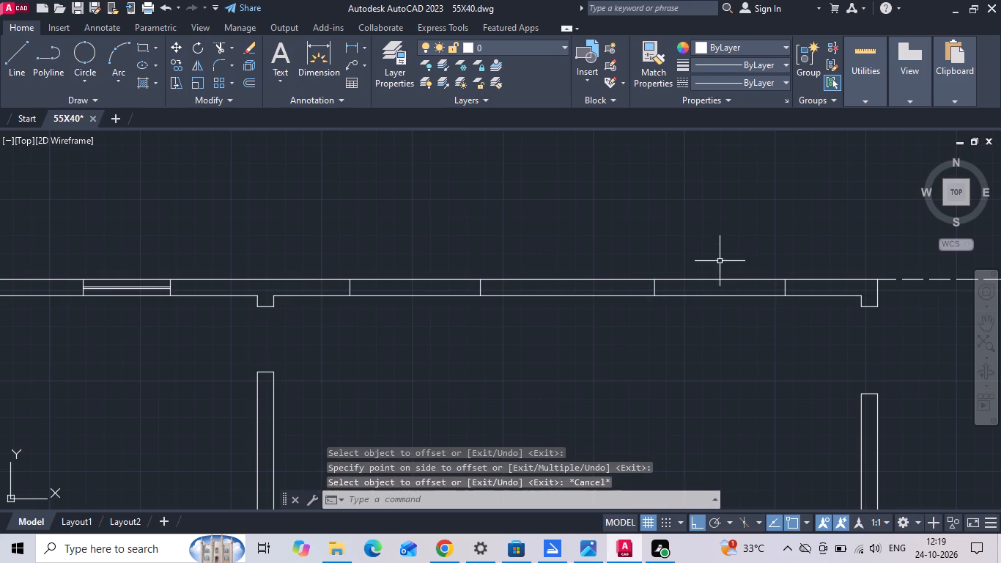
Compare the window openings with the reference plan and measure from the bedroom partition's east face to the first window jamb.
scroll(720, 235, "down", 2)
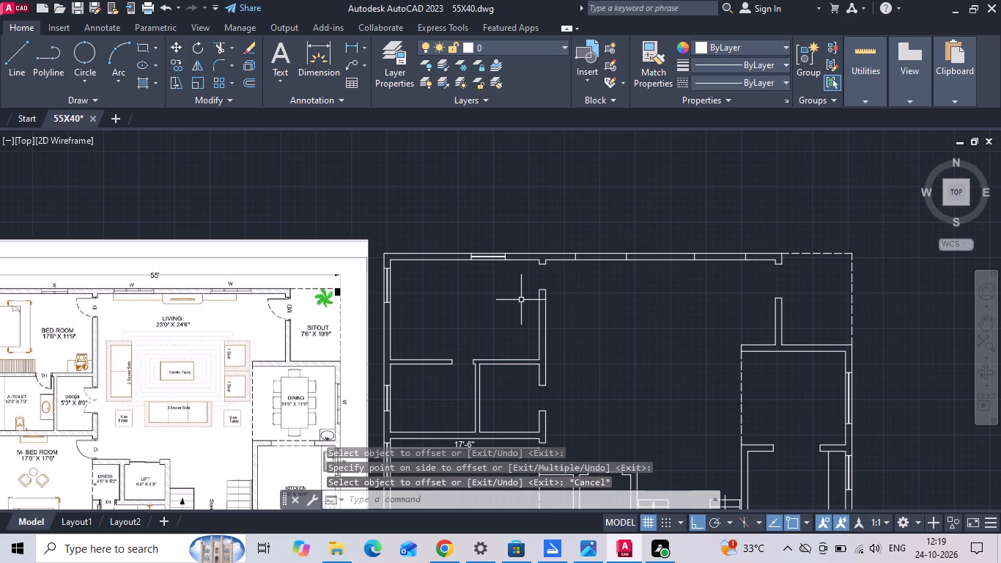
middle_click_drag(660, 322, 731, 330)
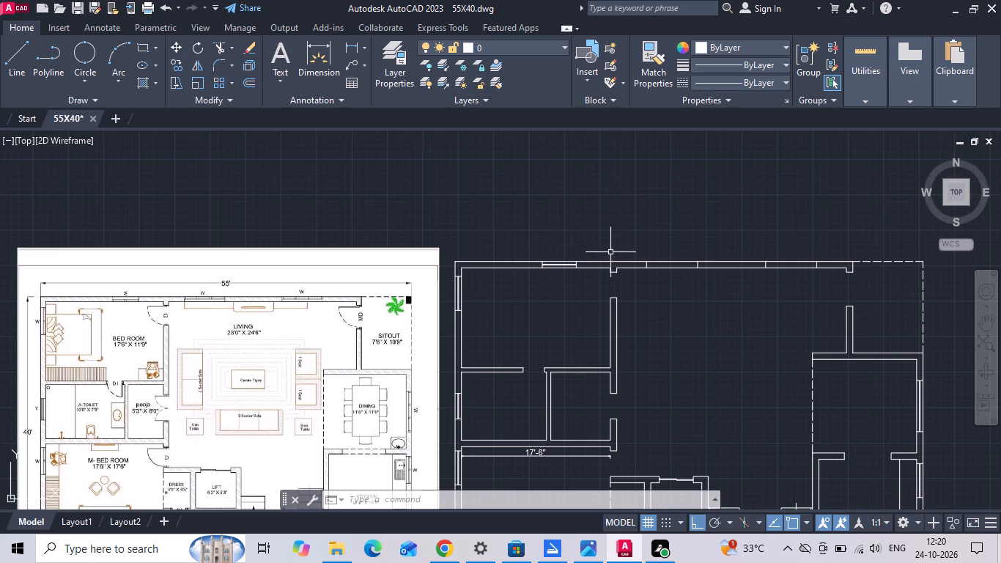
scroll(785, 253, "up", 2)
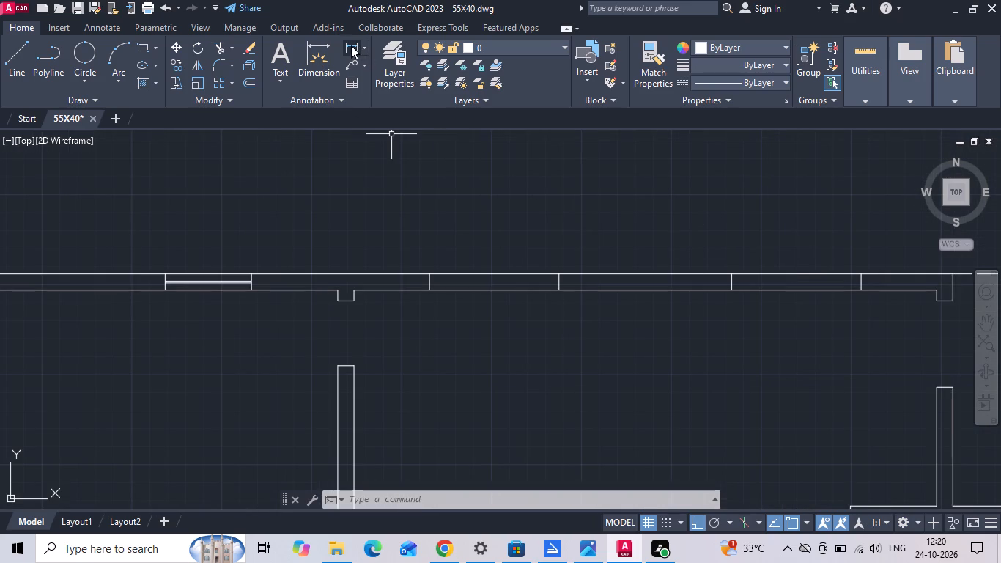
left_click(351, 45)
scroll(385, 257, "up", 1)
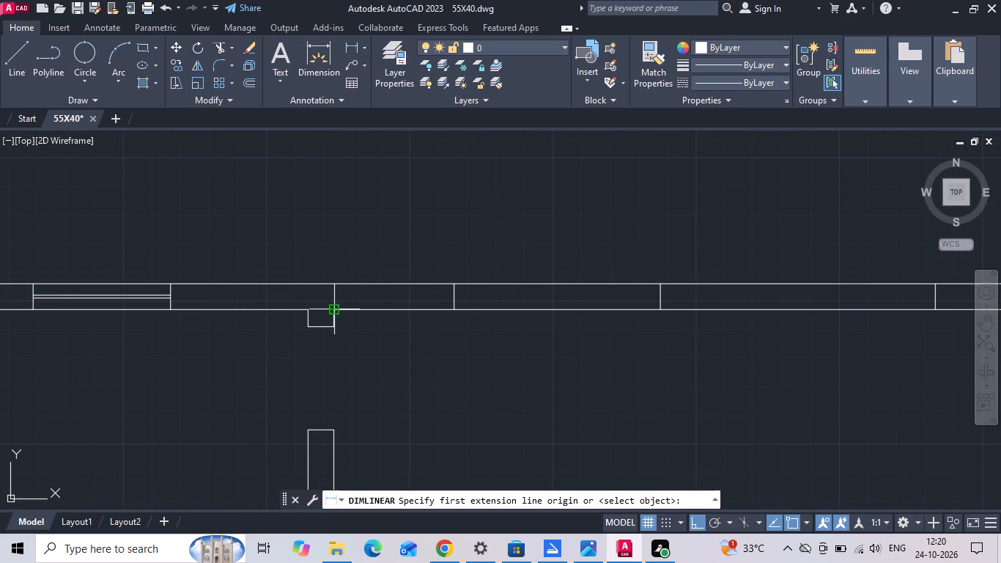
left_click(335, 307)
left_click(453, 309)
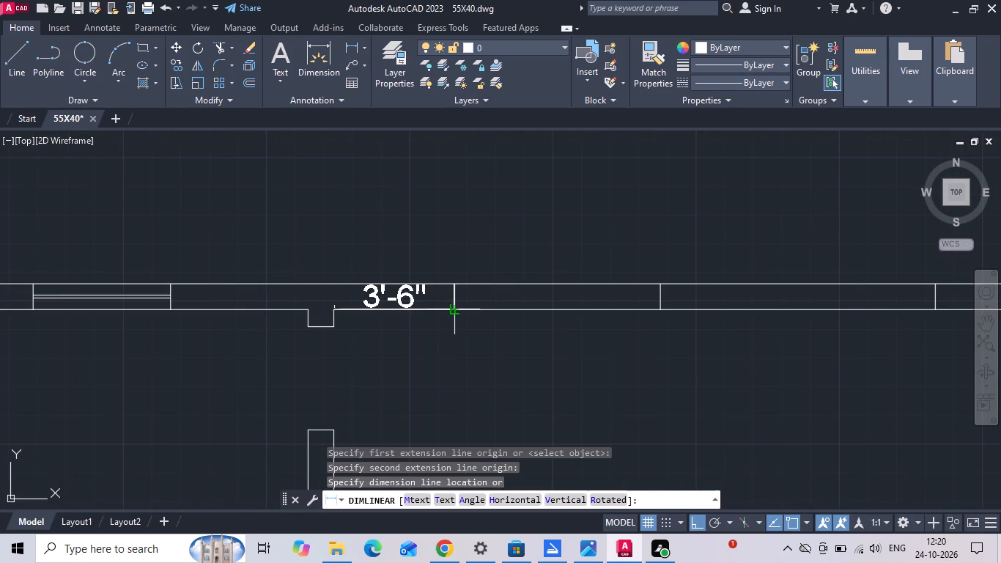
key("Escape")
Move the four living room window jamb lines 6" west along the north wall.
left_click(432, 251)
scroll(414, 261, "down", 1)
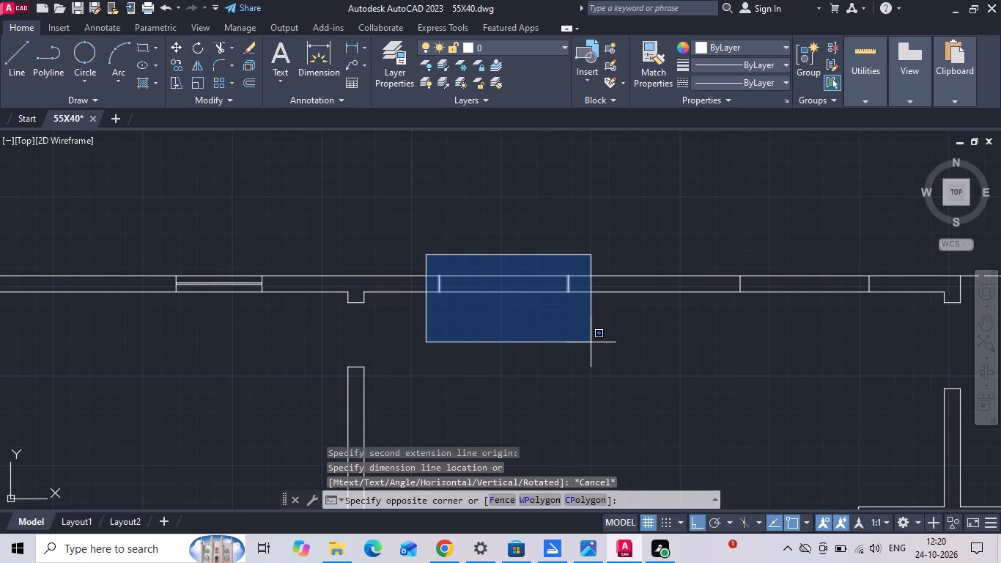
left_click(884, 326)
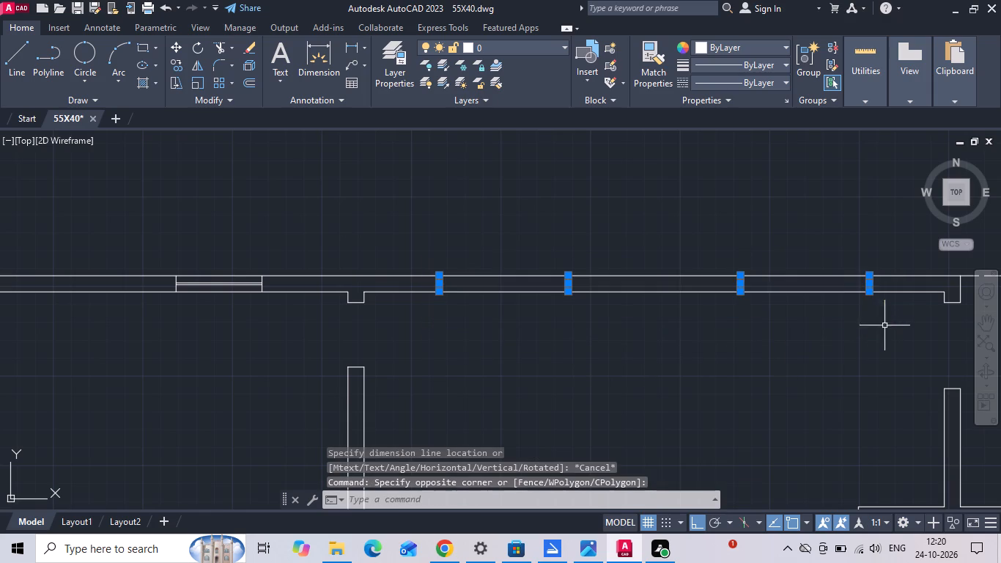
right_click(706, 226)
left_click(723, 281)
left_click_drag(749, 220, 741, 218)
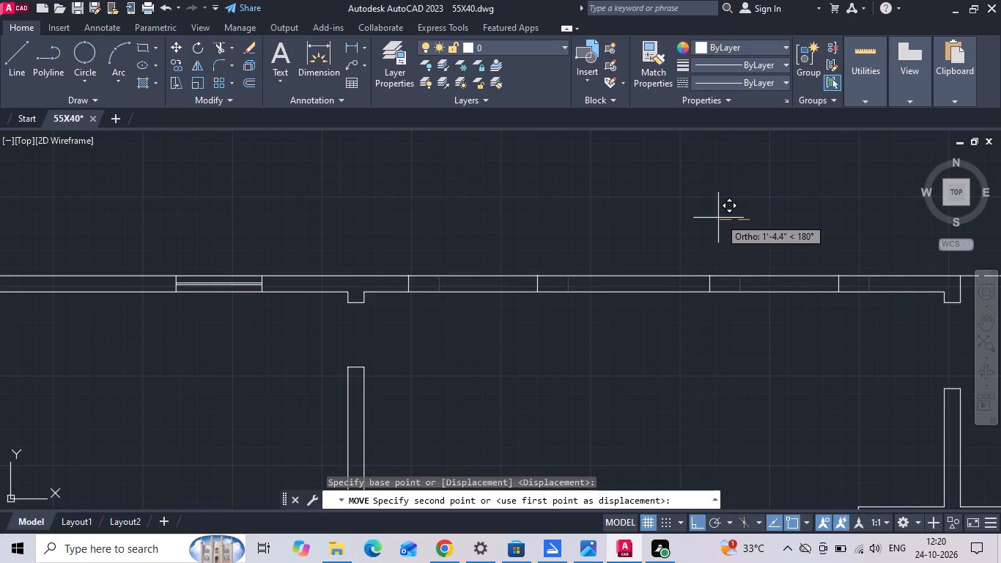
type("6")
key("space")
Offset the kitchen's south wall inner line 2' north for the counter edge.
scroll(522, 204, "down", 1)
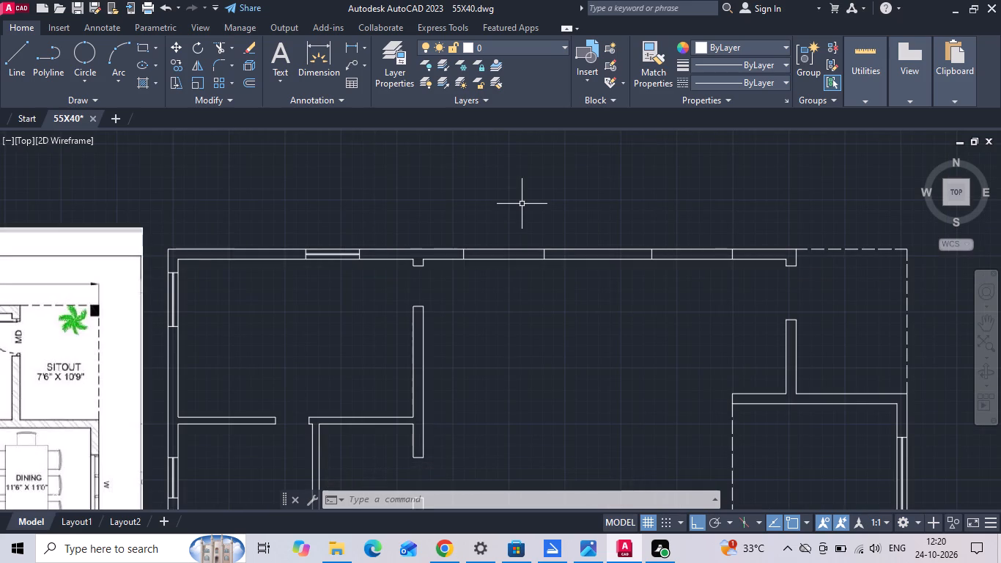
scroll(522, 204, "down", 2)
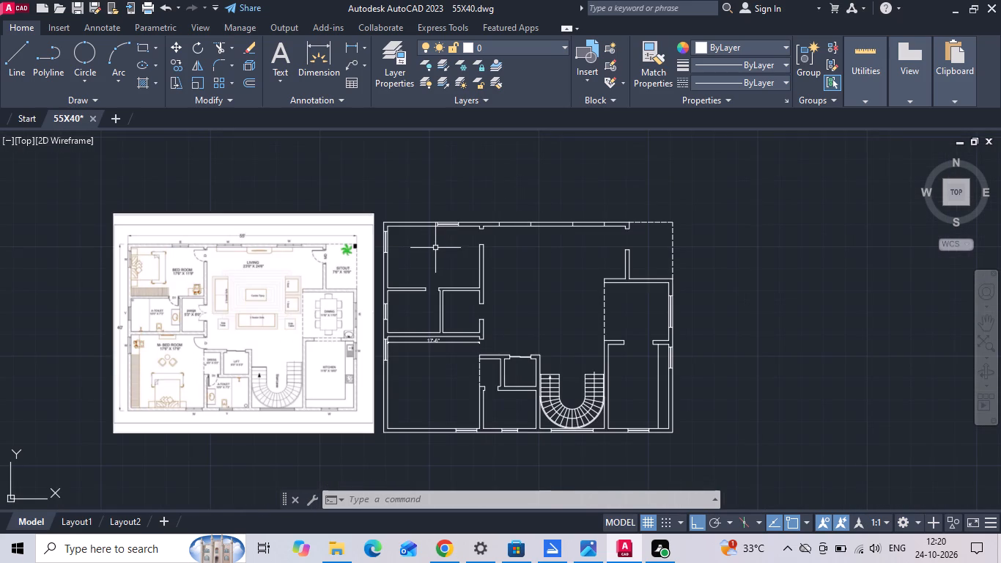
scroll(630, 445, "up", 3)
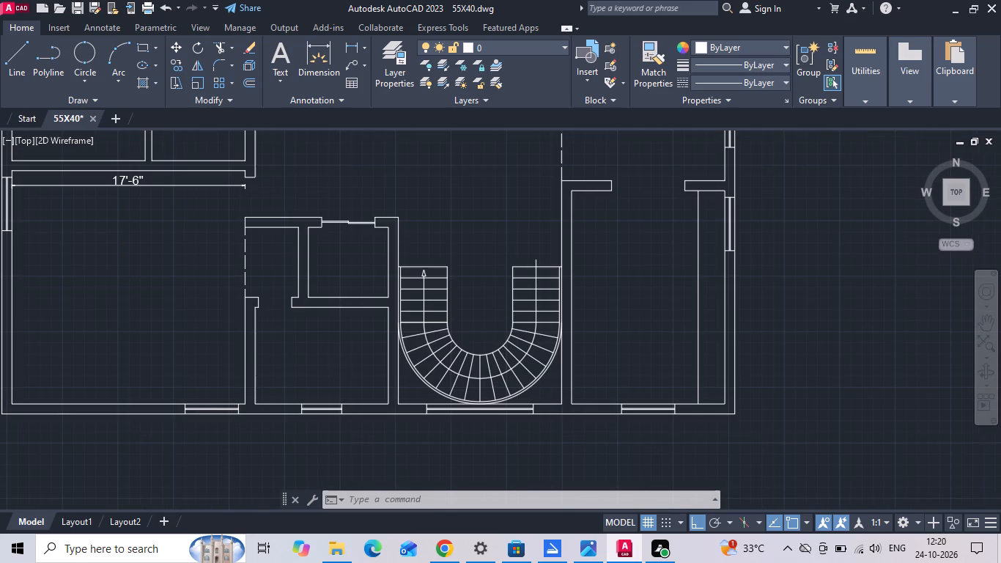
key("o")
key("Return")
type("2'")
key("Return")
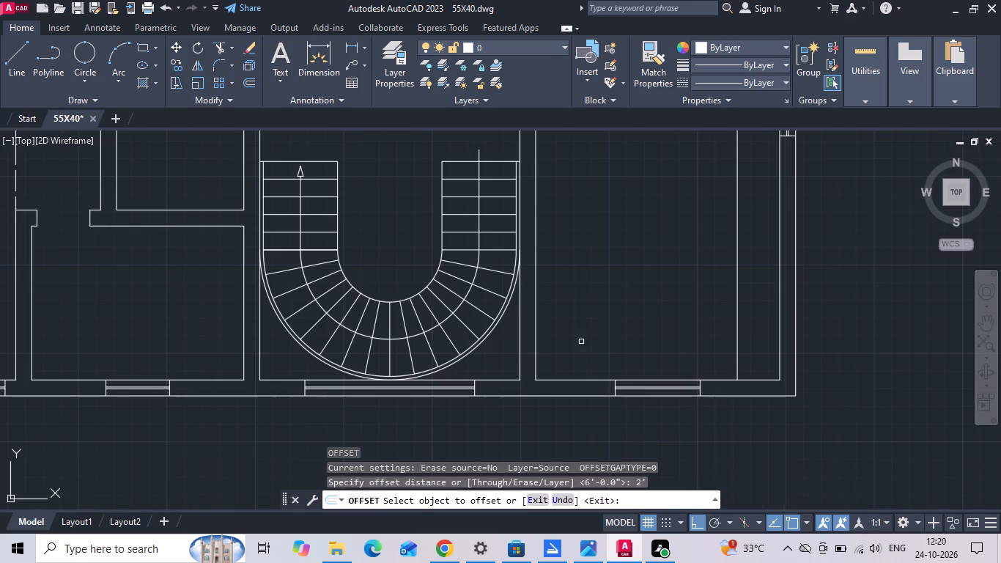
left_click(565, 379)
left_click(587, 335)
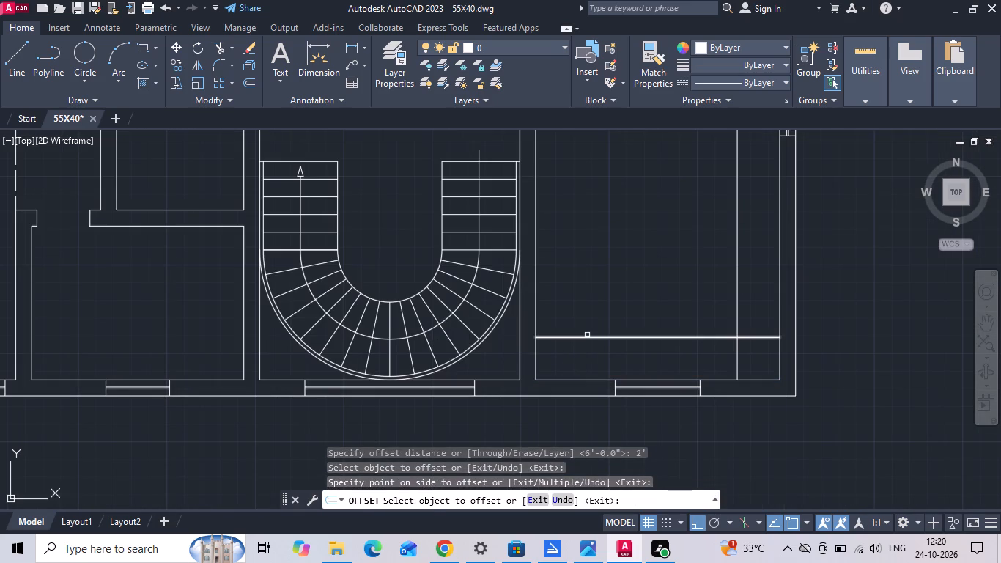
key("Escape")
Save the drawing.
key("ctrl+s")
key("ctrl+s")
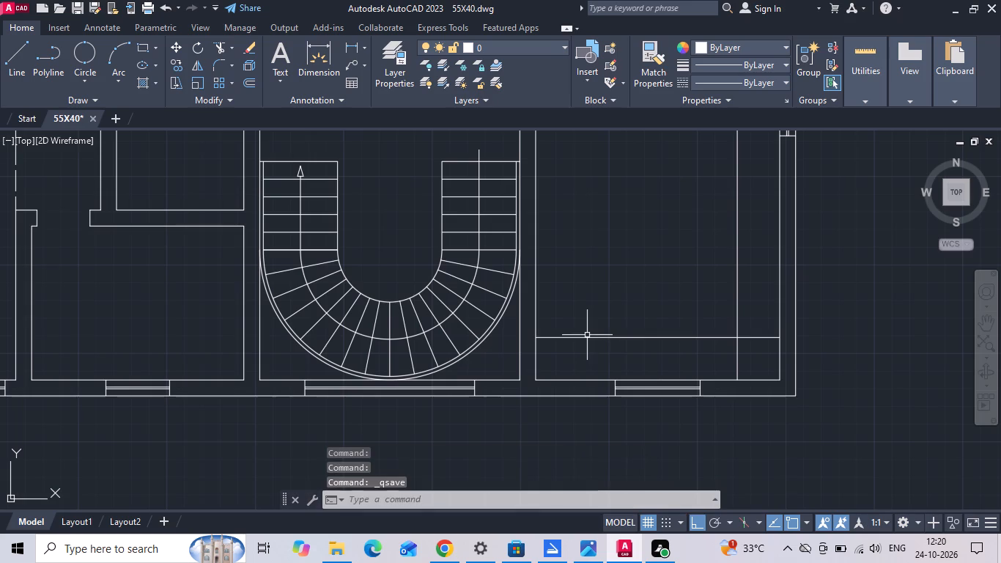
Fillet the kitchen's east and south counter edge lines with zero radius to form a square corner.
type("F")
key("space")
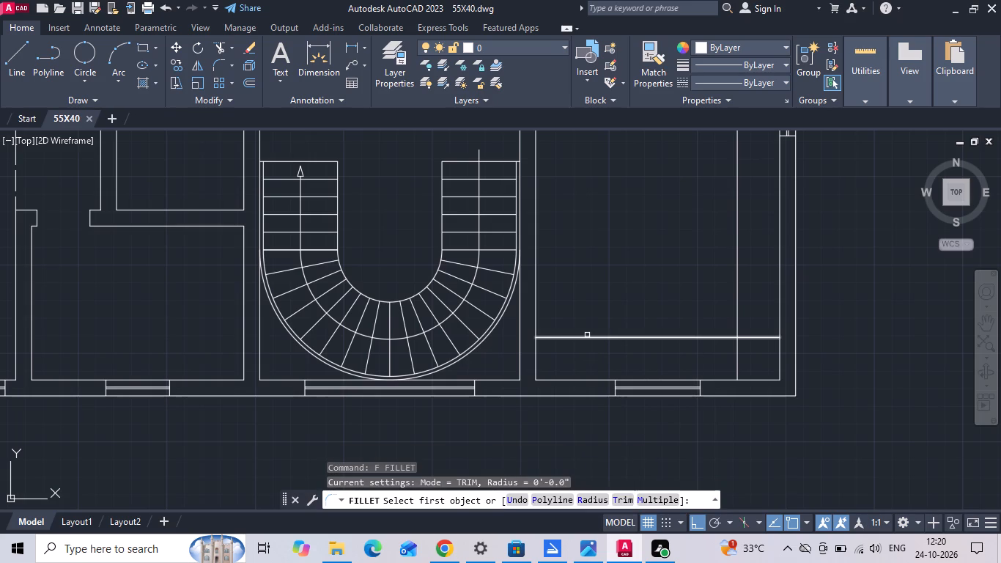
left_click(738, 306)
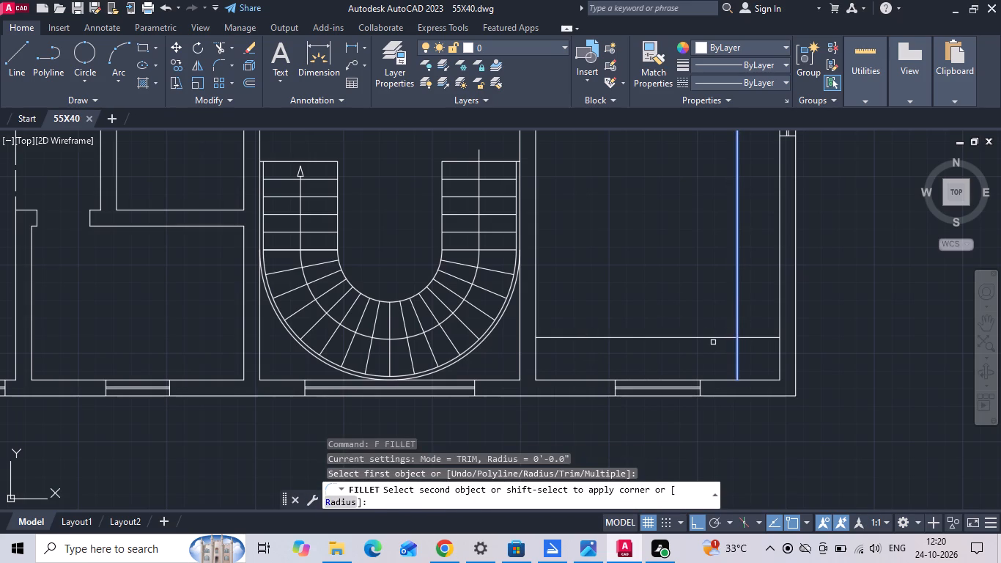
left_click(713, 339)
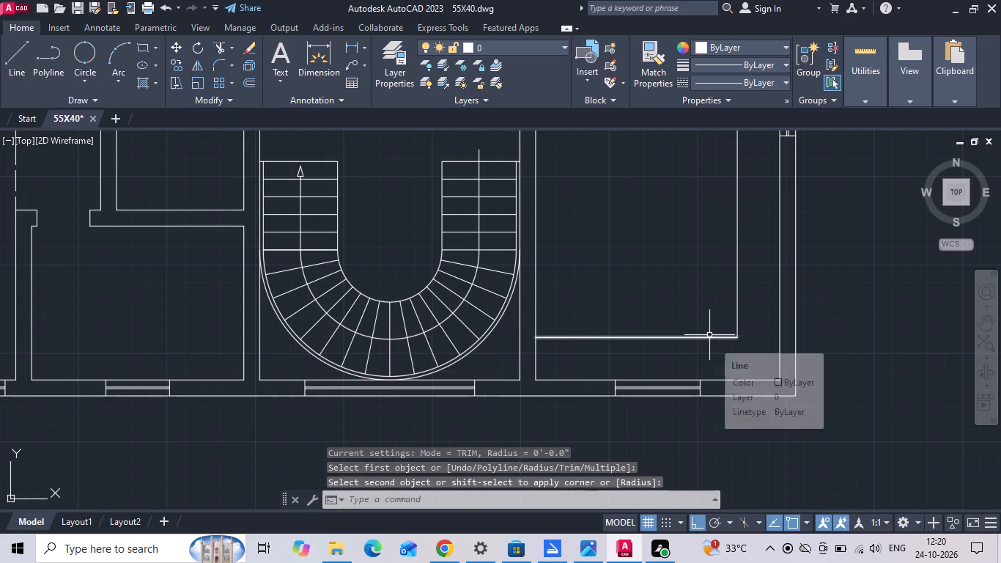
key("Escape")
Save the drawing.
key("ctrl+s")
key("ctrl+s")
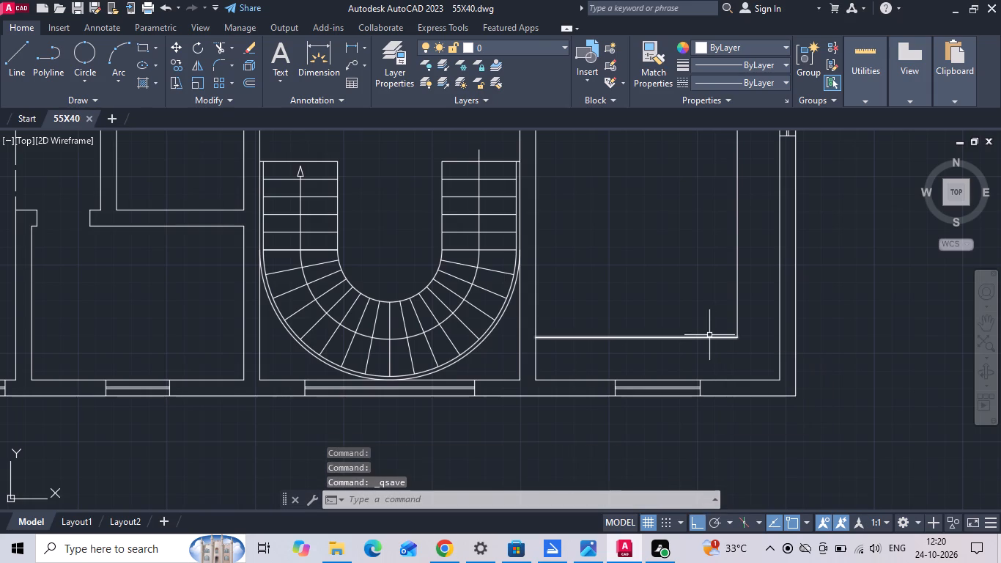
scroll(627, 325, "down", 3)
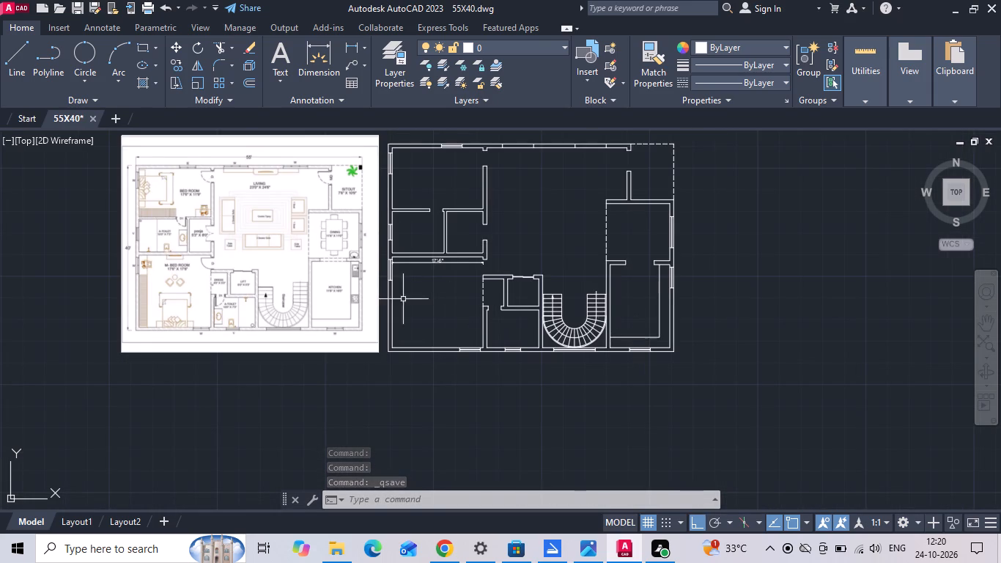
Offset the master bedroom's west wall inner line 2' east for the wardrobe front.
middle_click_drag(407, 298, 506, 284)
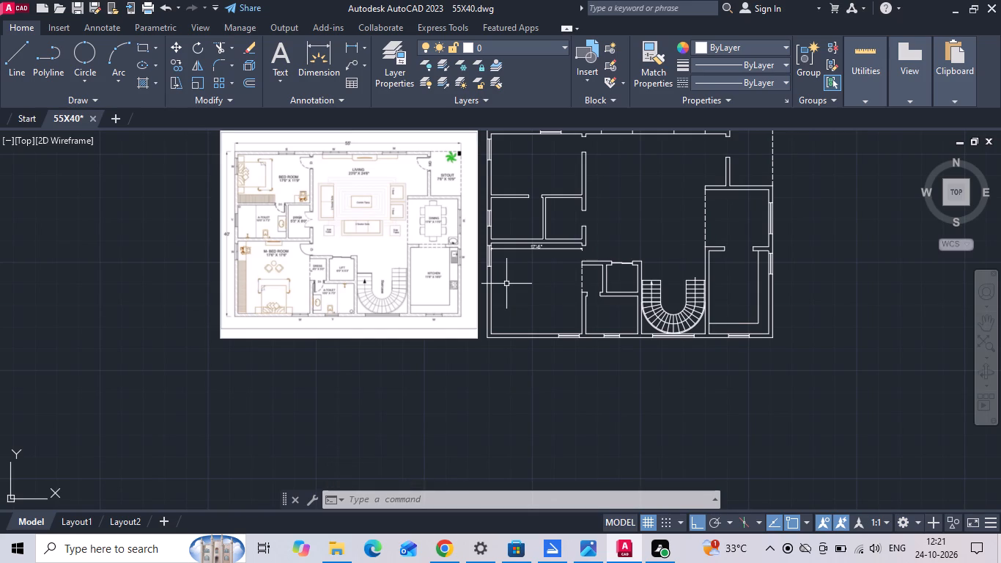
scroll(262, 196, "up", 1)
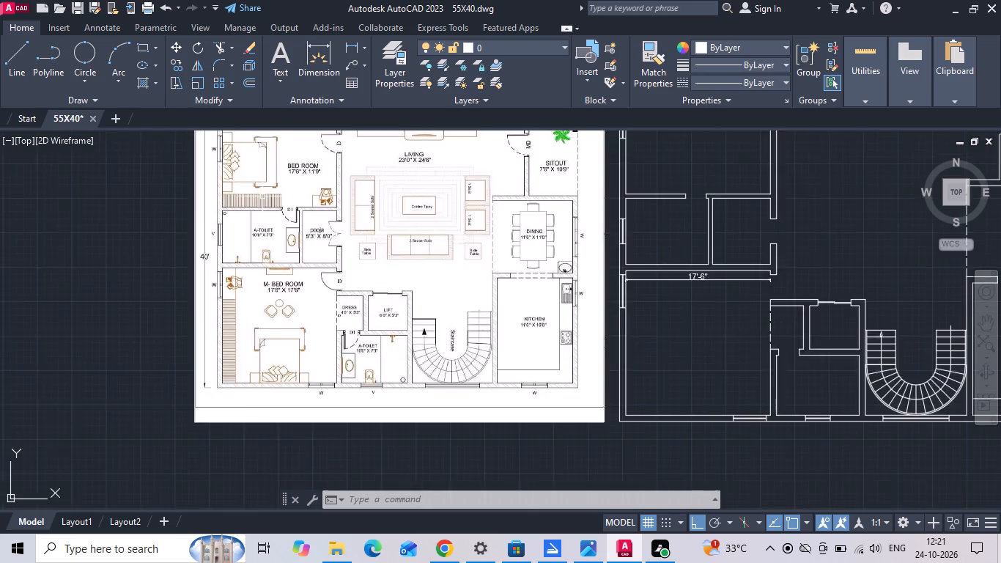
scroll(262, 196, "up", 1)
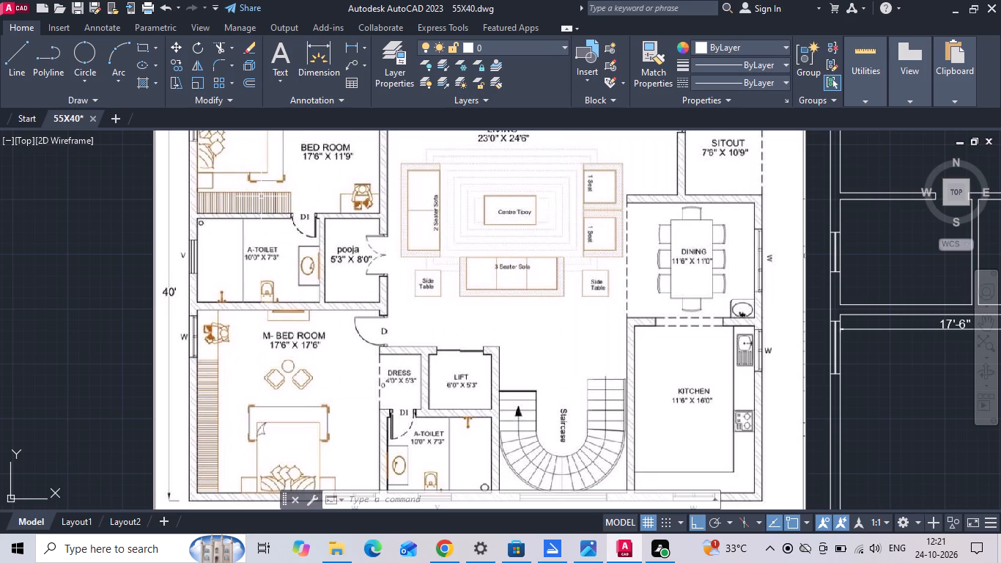
key("o")
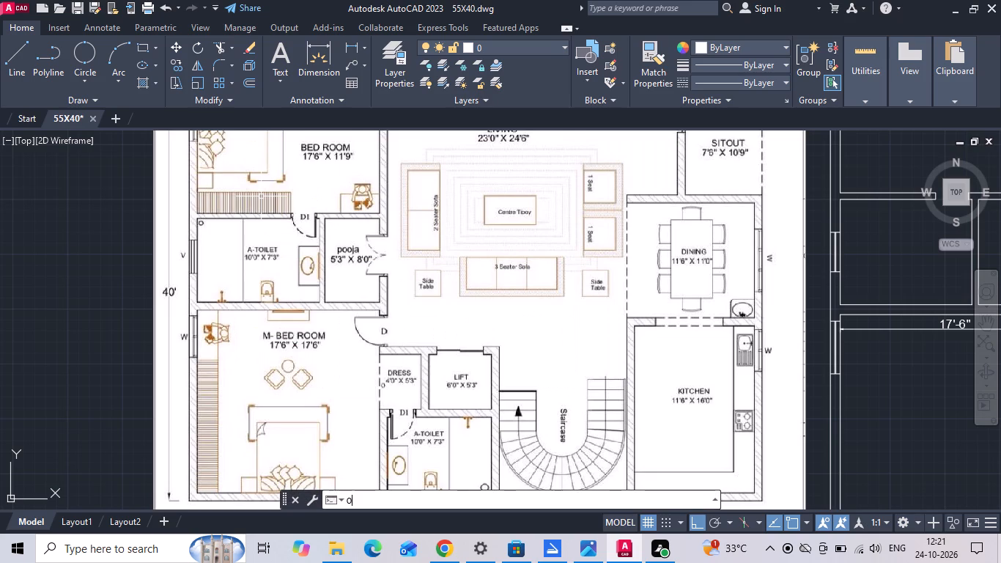
key("Return")
type("2'")
key("Return")
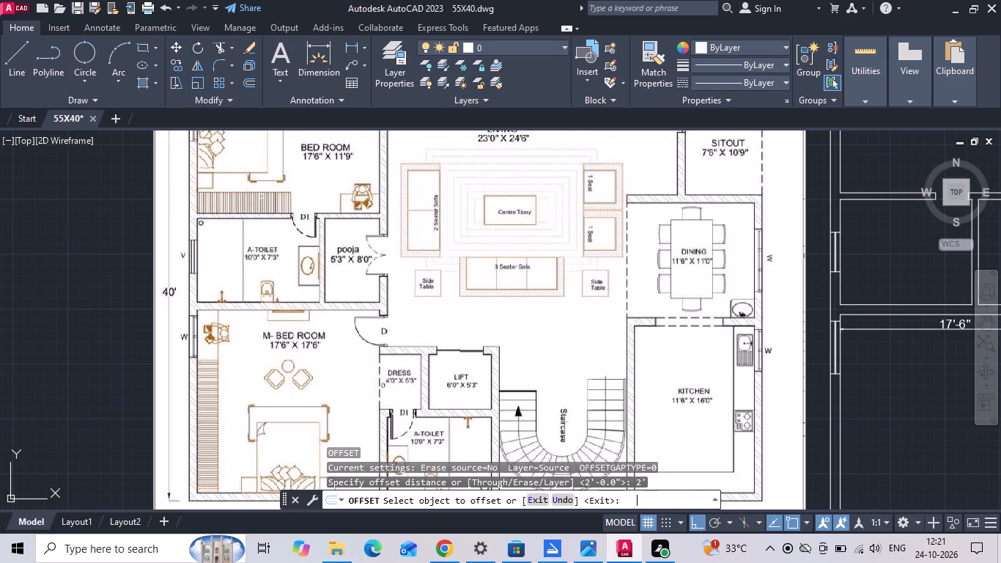
scroll(257, 199, "down", 1)
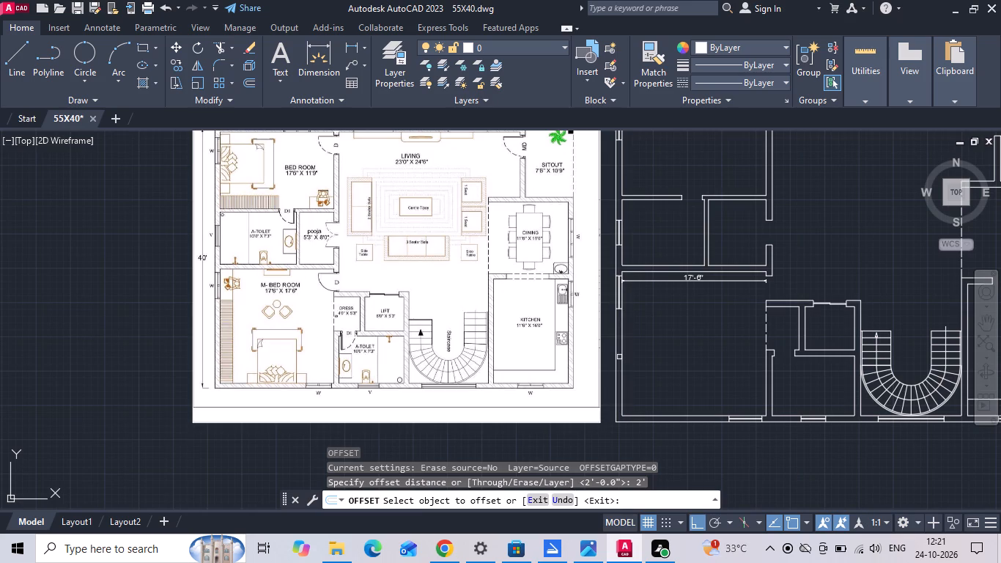
left_click_drag(621, 352, 649, 340)
left_click(667, 329)
Offset the upper bedroom's south wall inner line 2' north for the wardrobe front.
middle_click_drag(668, 328, 652, 380)
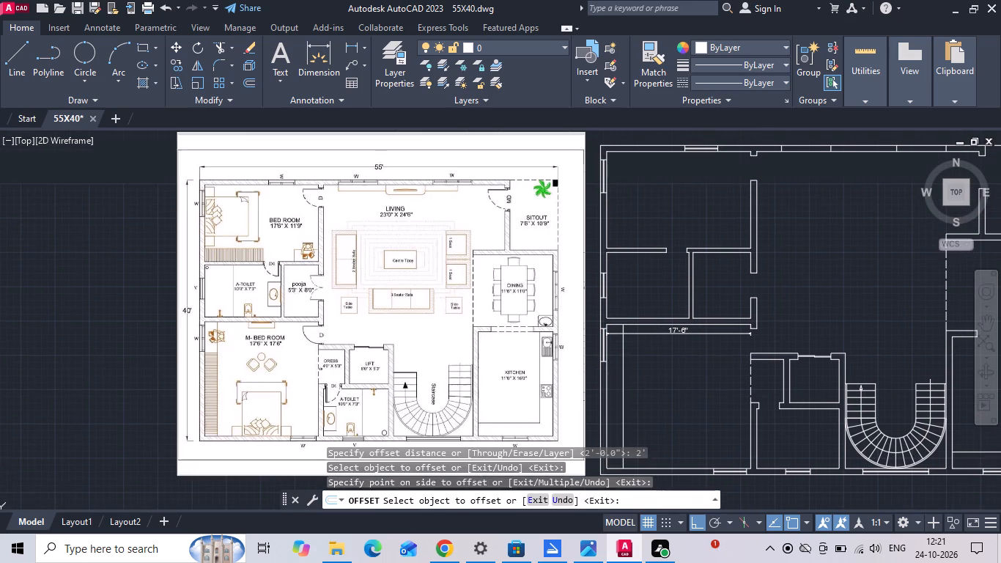
scroll(630, 210, "up", 1)
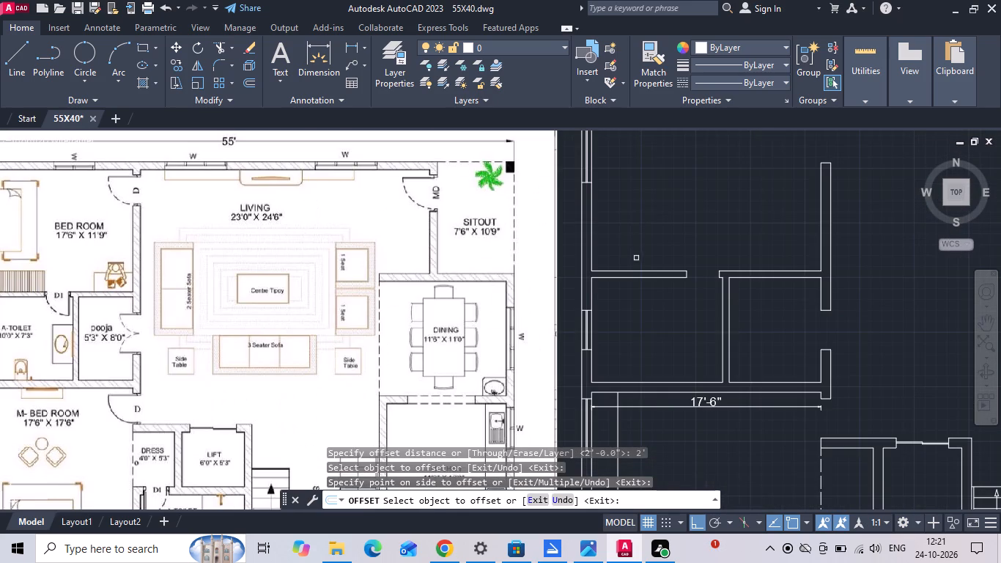
left_click(635, 270)
left_click(660, 221)
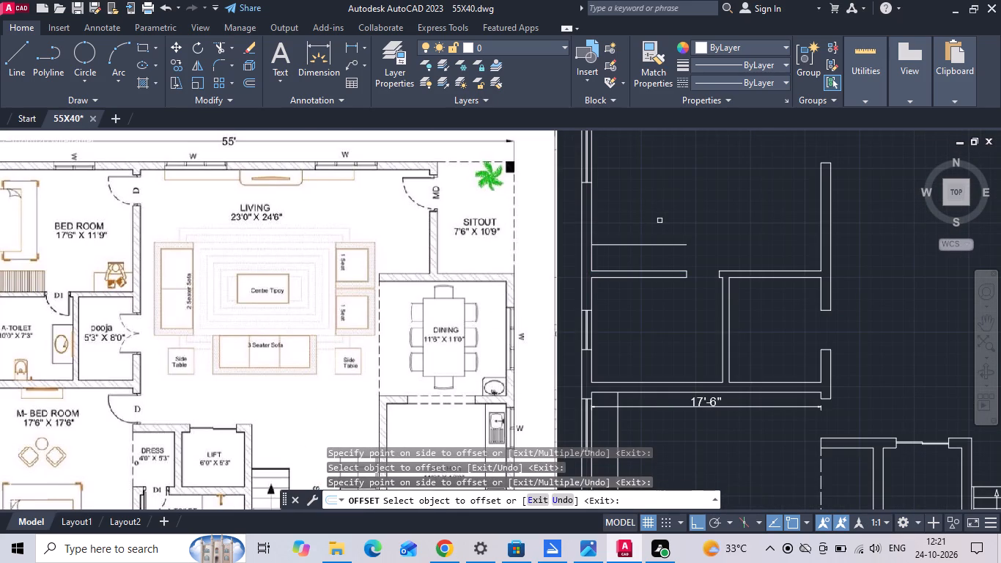
key("Escape")
Draw a line closing the east end of the upper bedroom's wardrobe, from its front edge down to the wall corner.
type("L")
key("space")
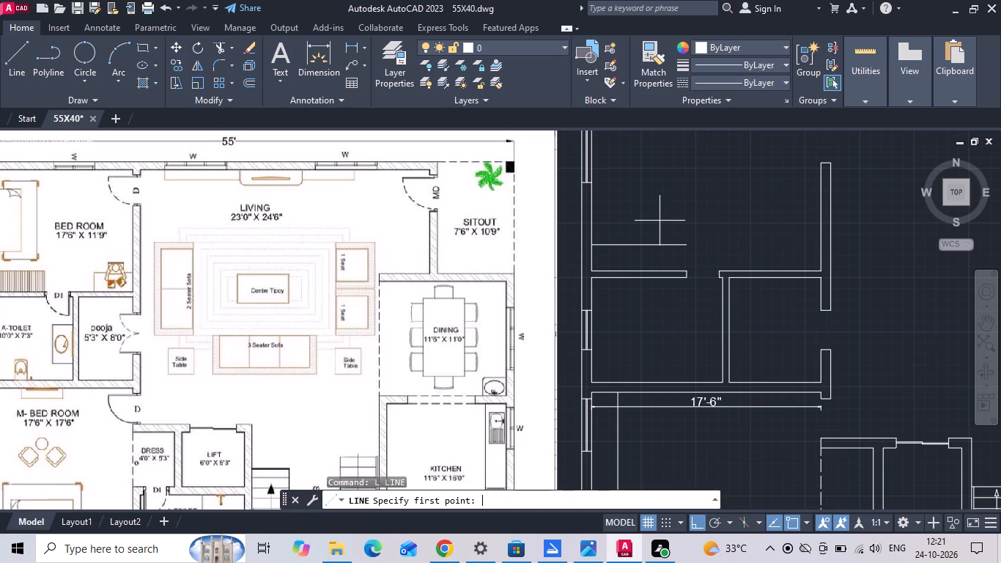
scroll(692, 264, "up", 2)
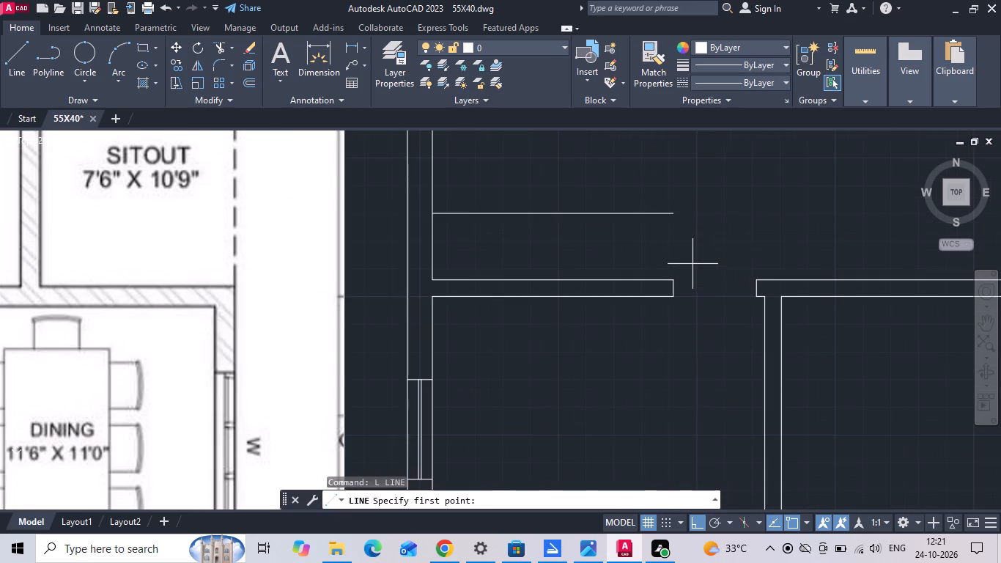
left_click(675, 212)
left_click(669, 282)
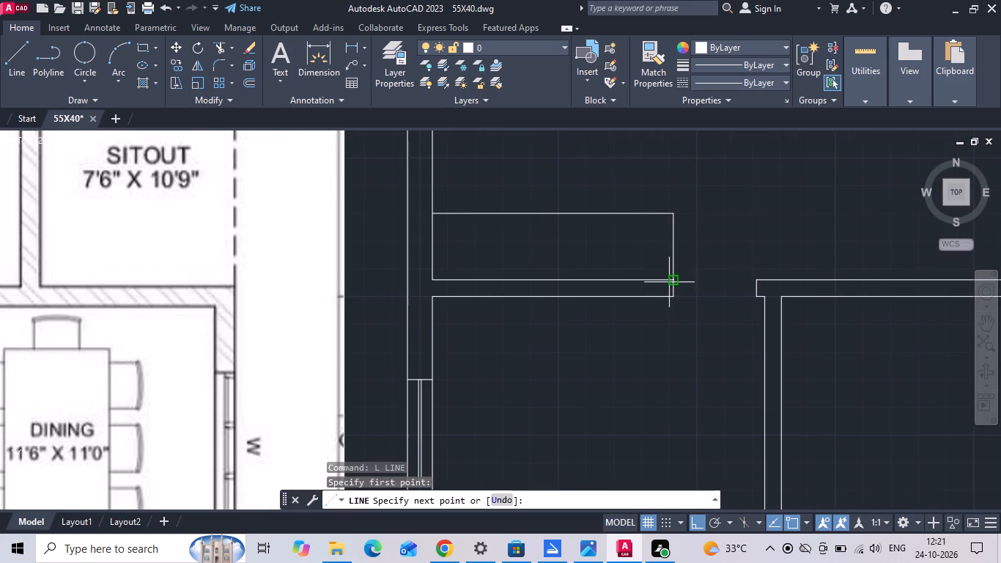
key("Escape")
Save the drawing.
key("ctrl+s")
key("ctrl+s")
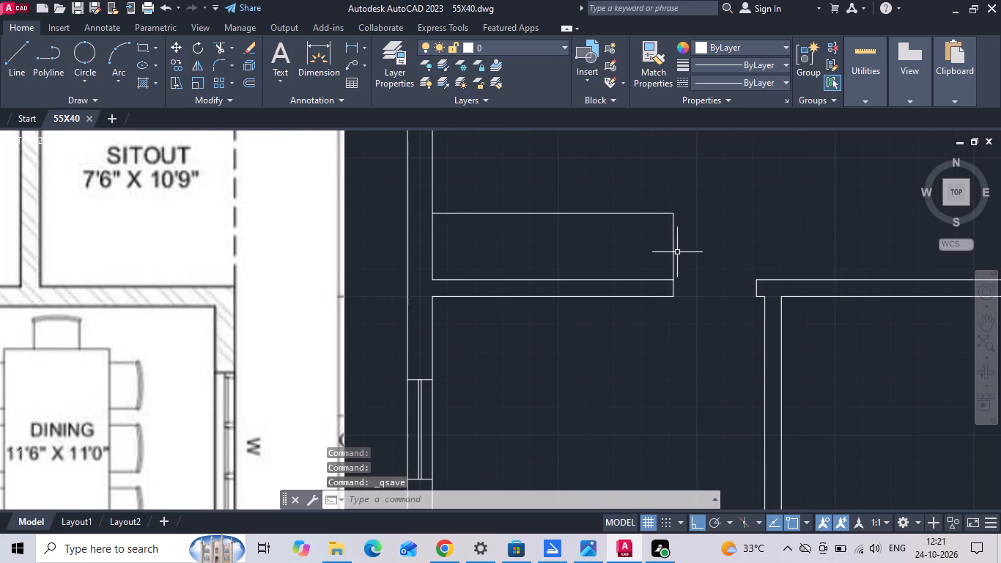
scroll(677, 252, "down", 3)
scroll(652, 319, "down", 1)
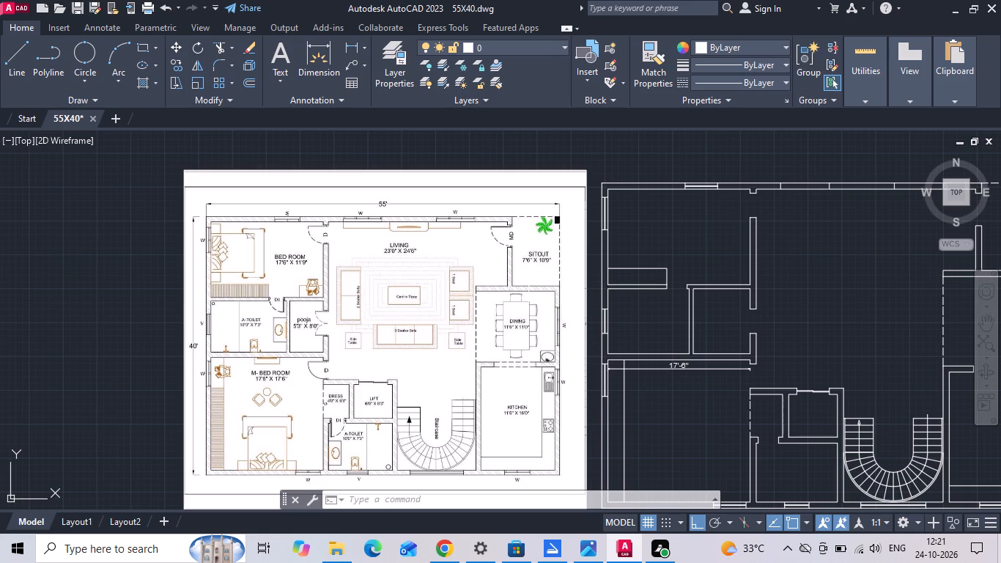
key("ctrl+s")
key("ctrl+s")
Open the 30x42 drawing from the 23102026 folder.
left_click(16, 6)
left_click(55, 125)
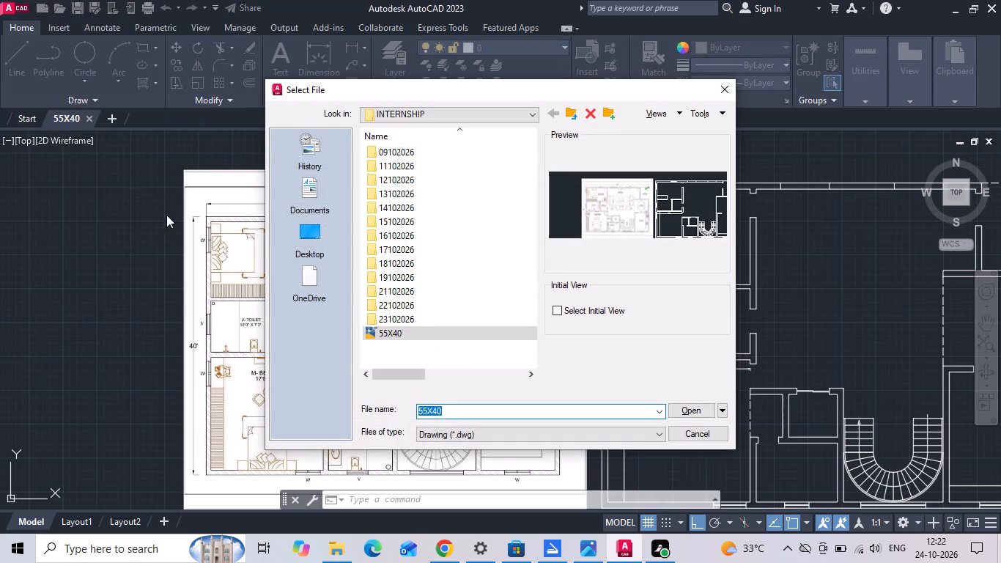
double_click(391, 323)
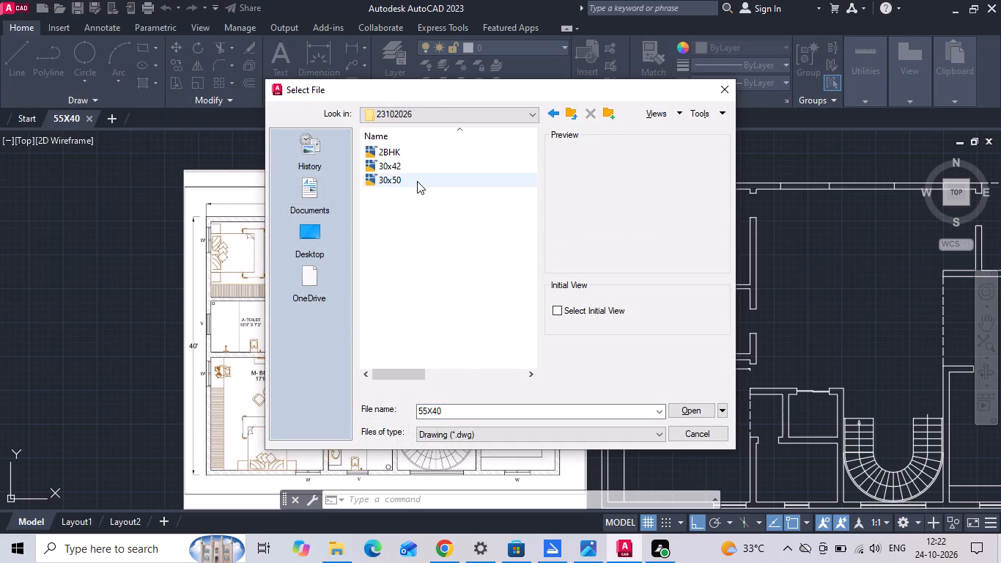
left_click(417, 168)
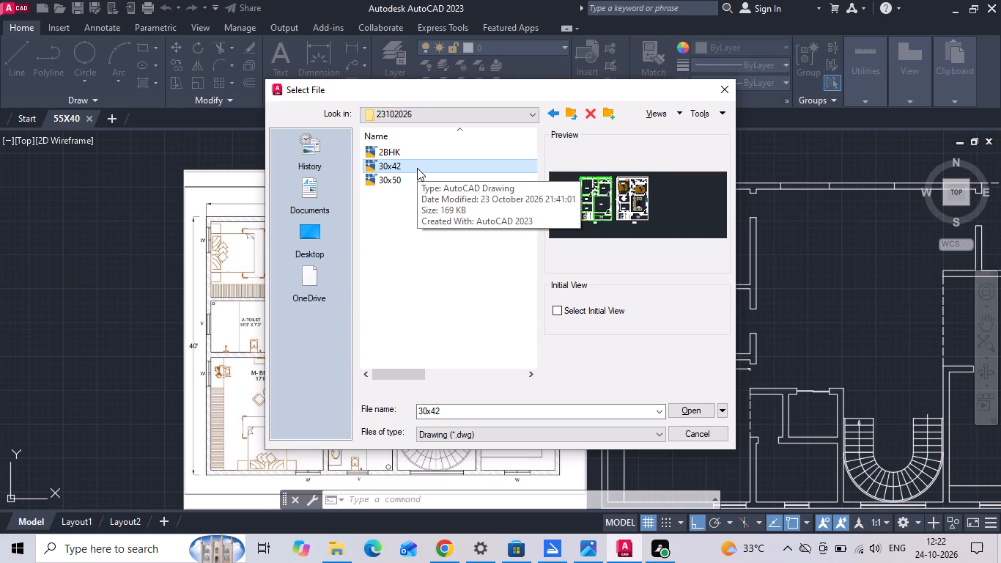
left_click(415, 154)
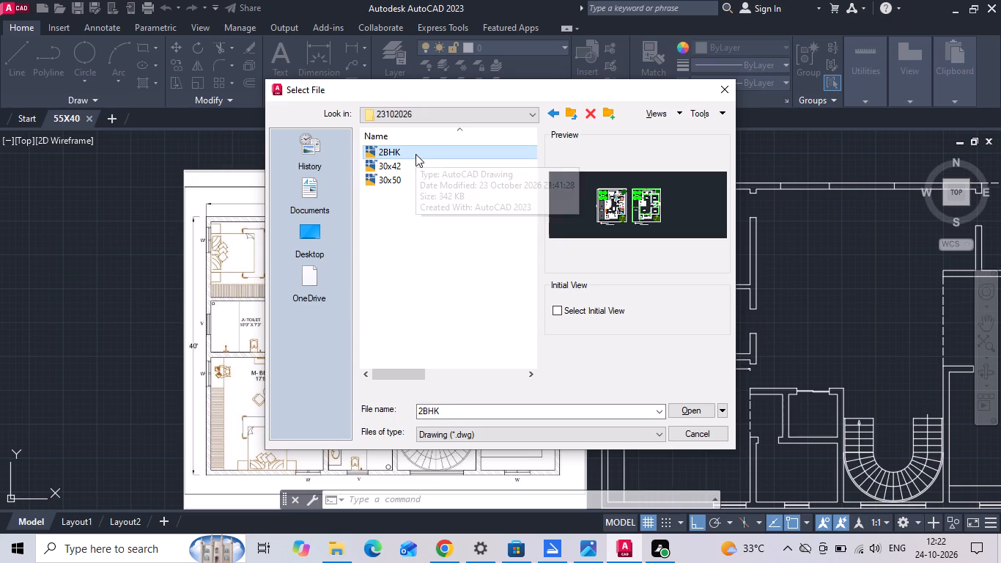
left_click(401, 180)
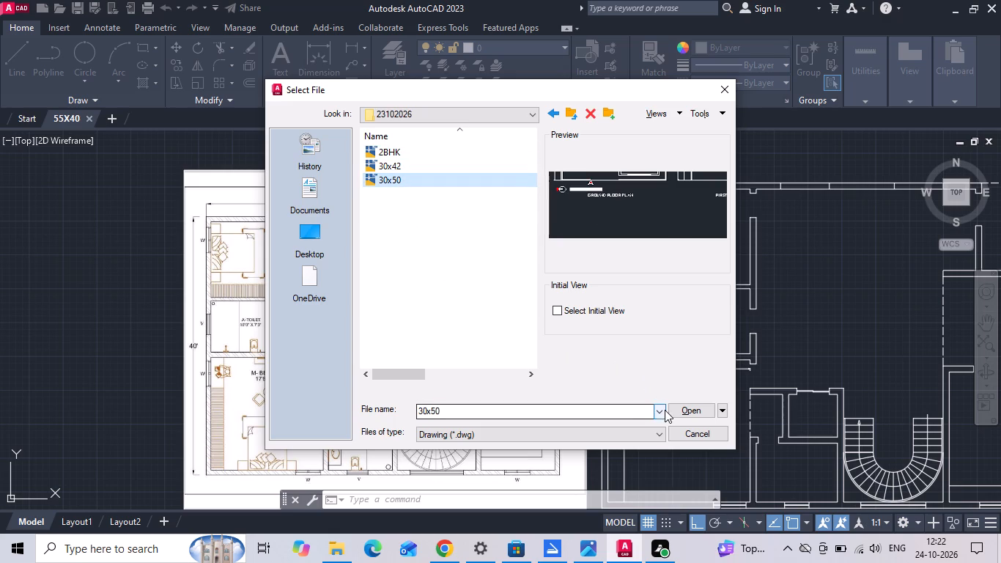
left_click(424, 166)
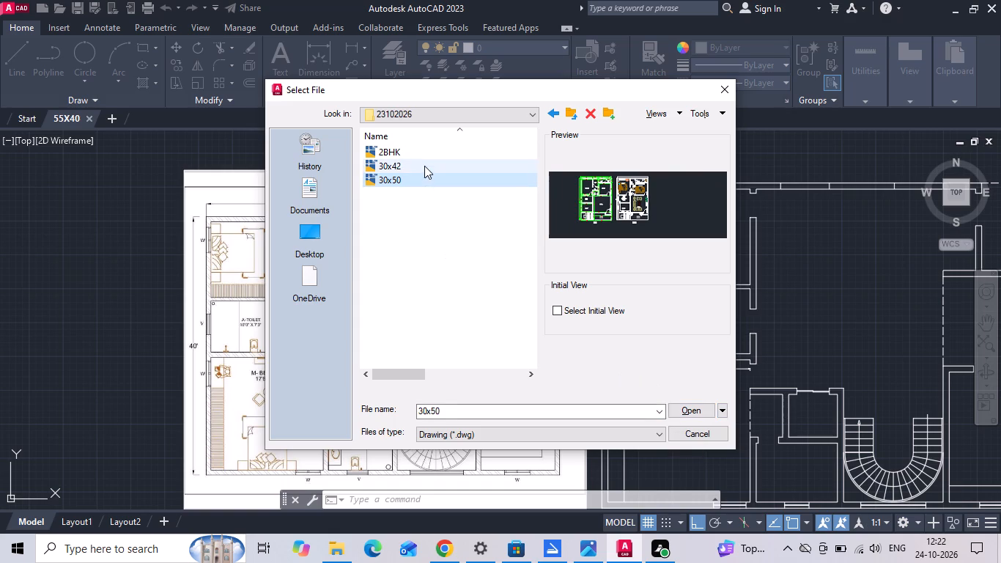
left_click(697, 411)
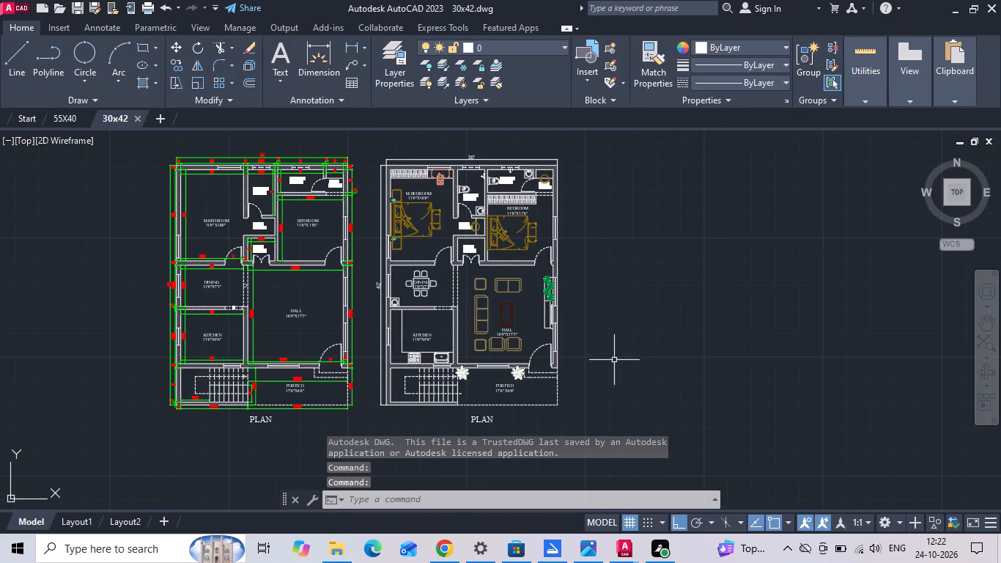
Copy the sink, the stove and the KITCHEN room label from the furnished plan's kitchen to the clipboard.
scroll(481, 342, "up", 1)
left_click(414, 367)
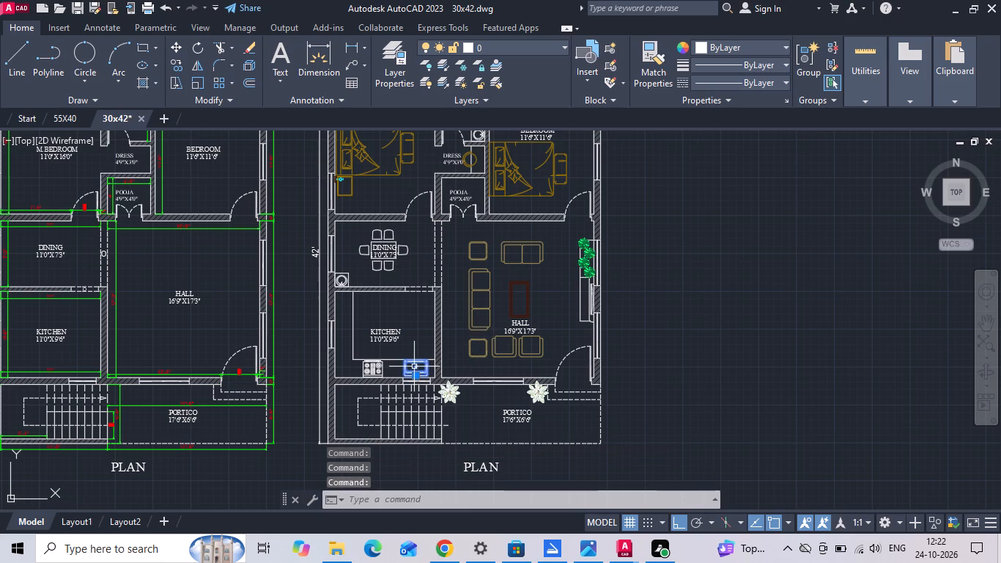
left_click(381, 373)
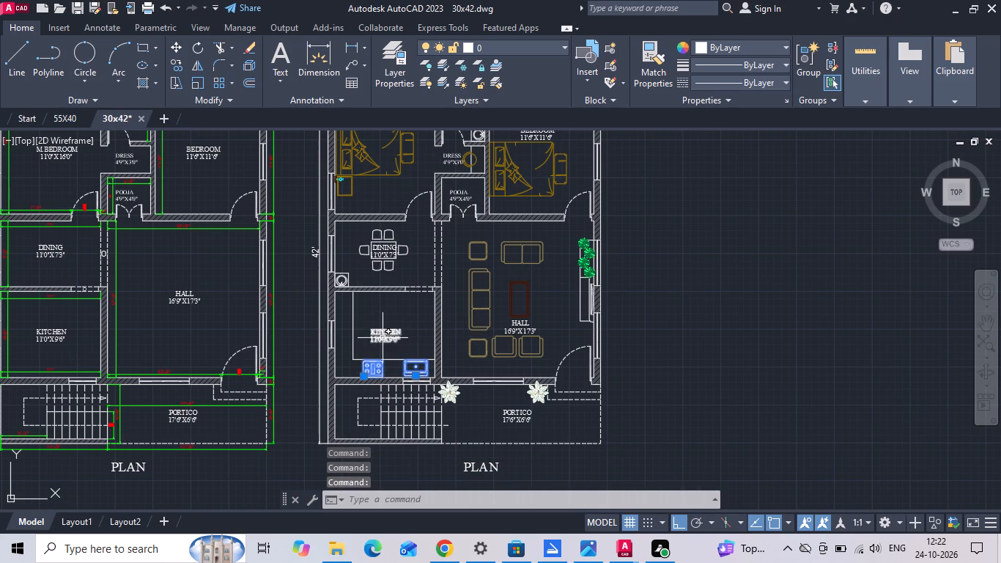
left_click(383, 337)
key("ctrl+c")
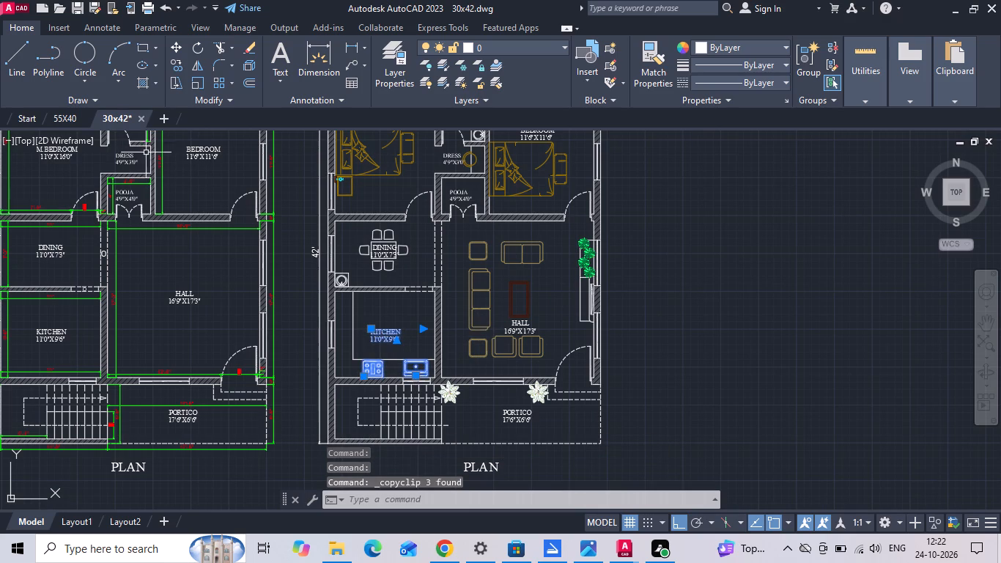
Switch to the 55X40 drawing and paste the copied stove, sink and label inside its kitchen.
left_click(64, 123)
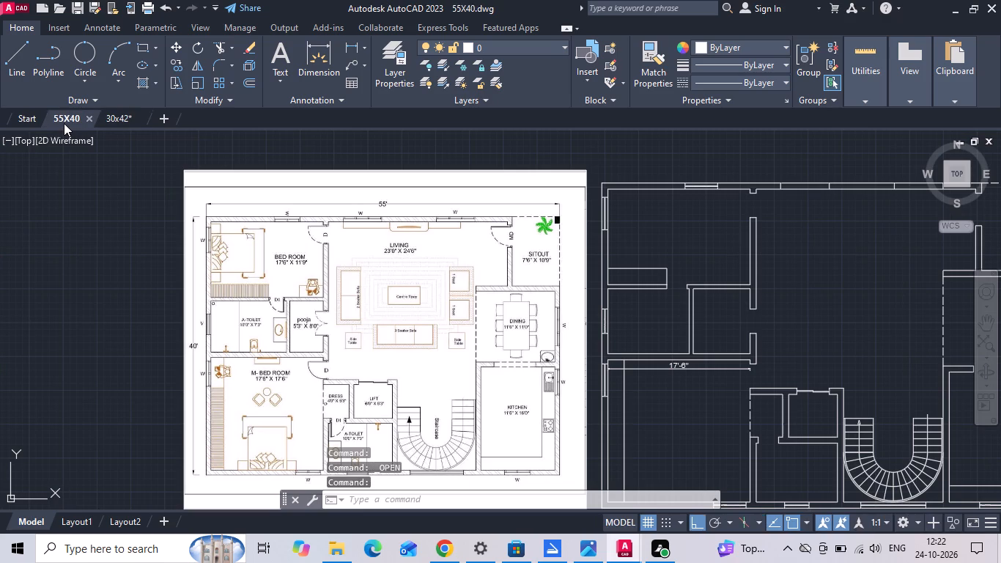
key("ctrl+v")
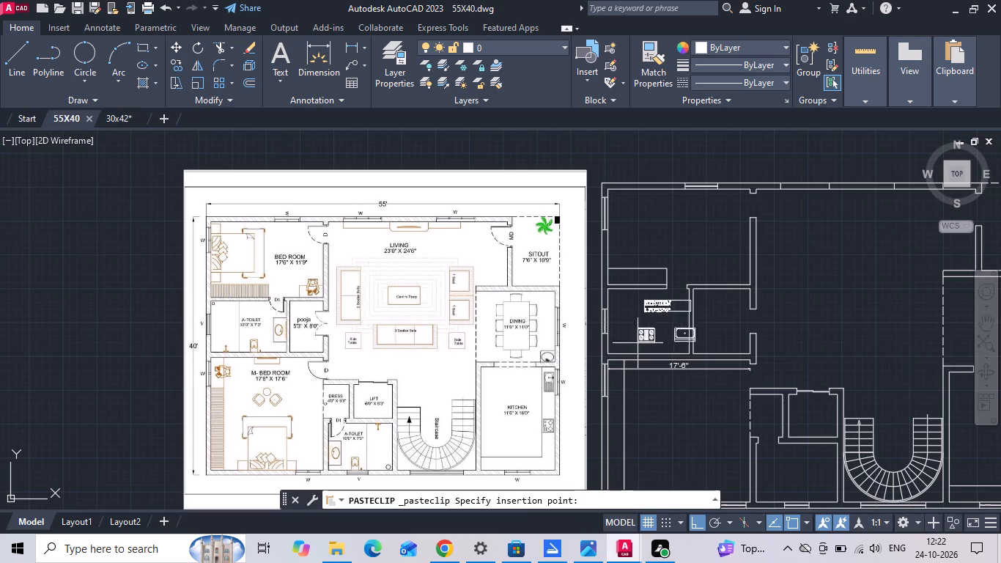
middle_click_drag(637, 374, 614, 298)
middle_click_drag(637, 337, 342, 328)
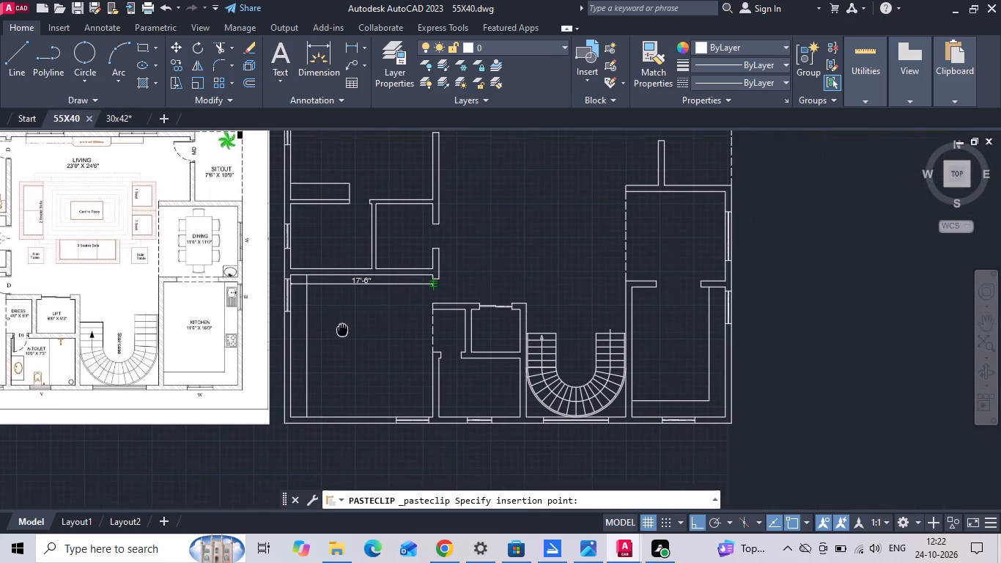
scroll(644, 361, "up", 2)
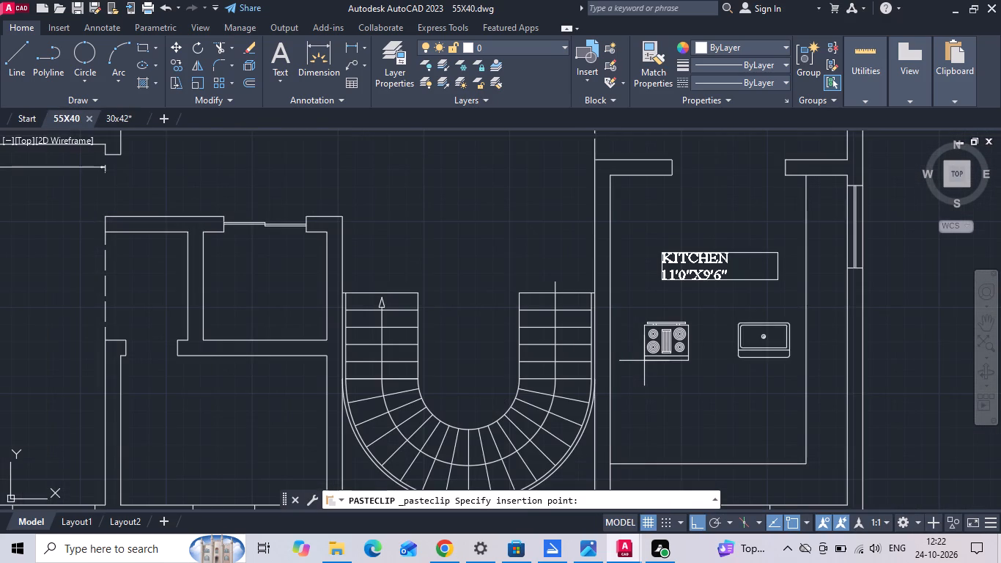
left_click(648, 363)
key("Escape")
Rotate the pasted sink and stove together by 90° in the kitchen, following the reference plan's orientation.
scroll(673, 326, "down", 3)
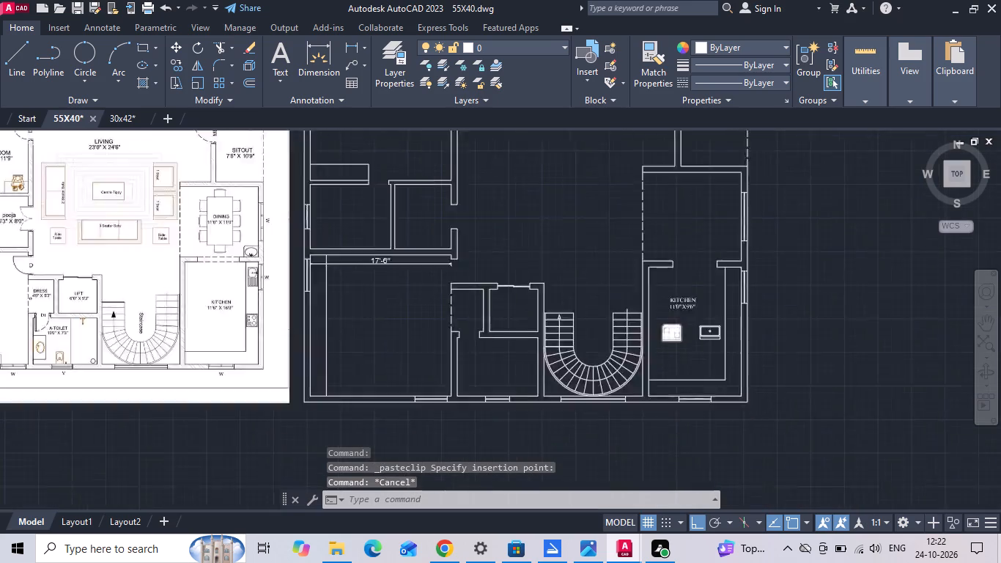
scroll(332, 326, "up", 2)
scroll(522, 299, "up", 2)
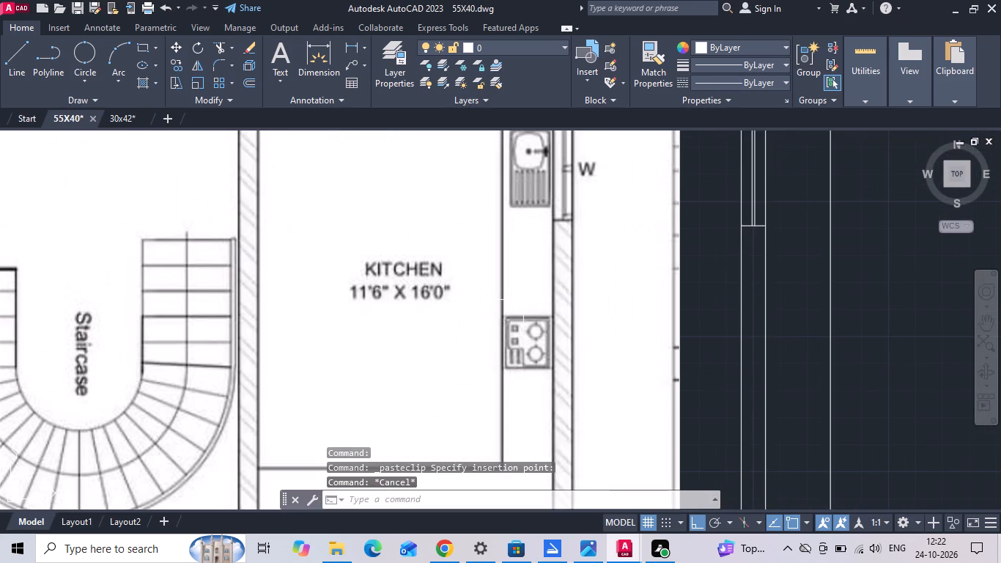
scroll(201, 303, "down", 2)
middle_click_drag(506, 320, 501, 320)
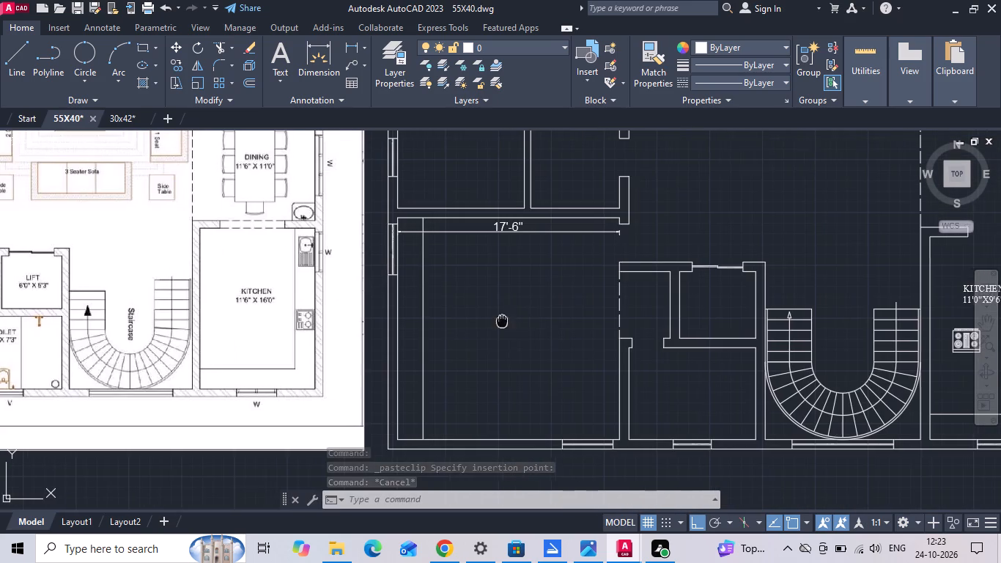
middle_click_drag(501, 320, 281, 303)
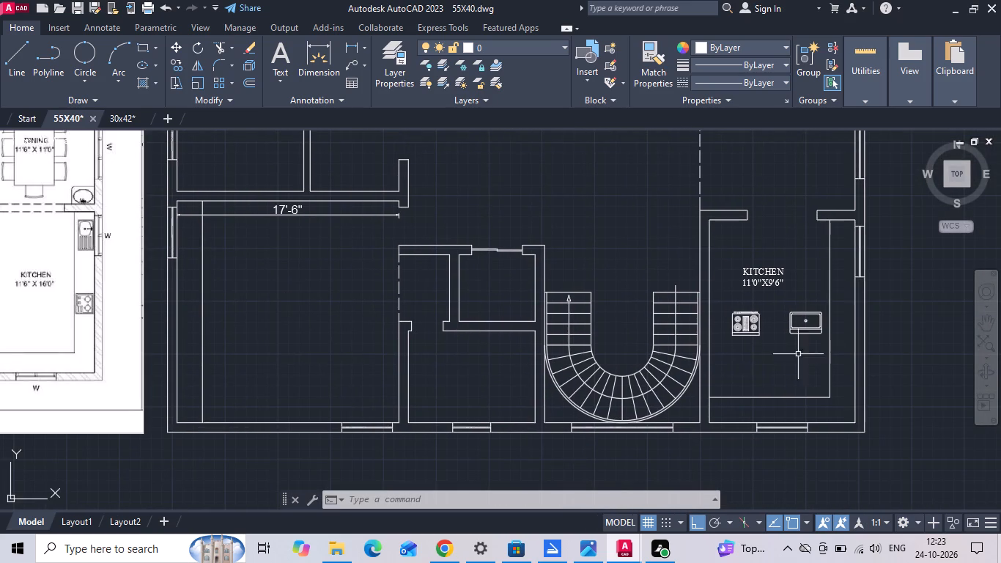
scroll(852, 345, "up", 3)
left_click(660, 298)
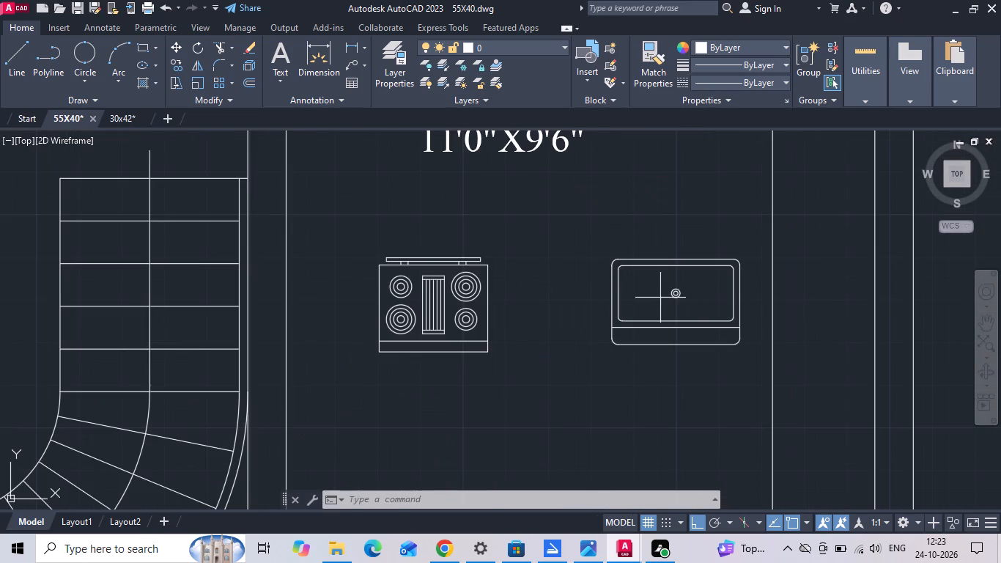
left_click(378, 303)
right_click(378, 303)
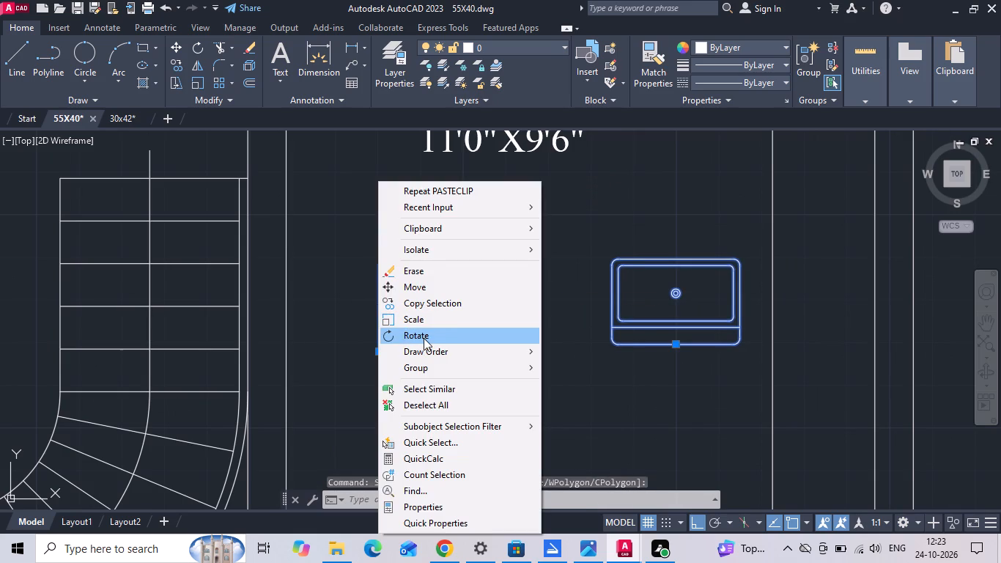
left_click(424, 342)
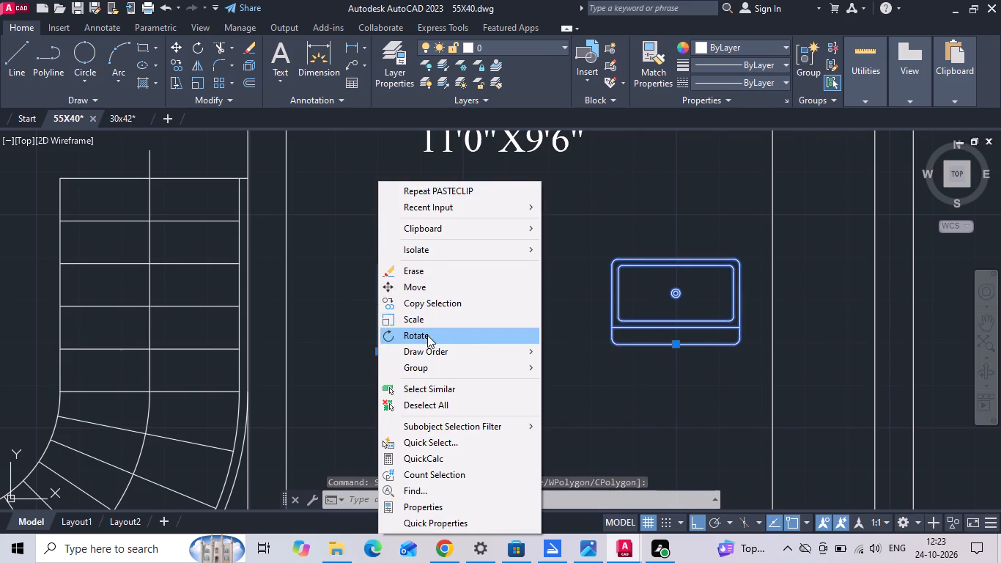
left_click(427, 335)
left_click(655, 260)
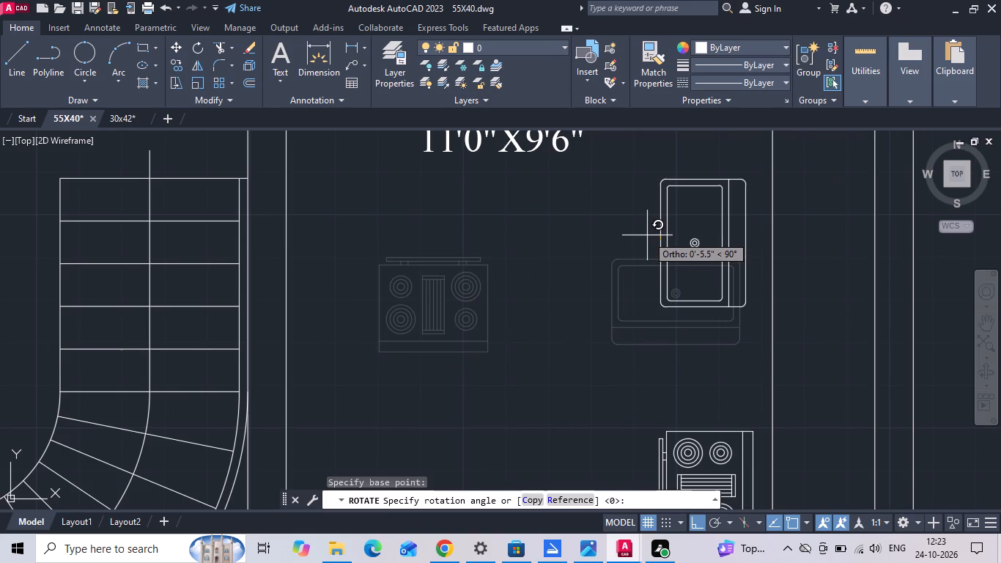
left_click(639, 215)
Move the sink and stove about 2'-3" east onto the counter along the kitchen's east wall.
scroll(631, 213, "down", 1)
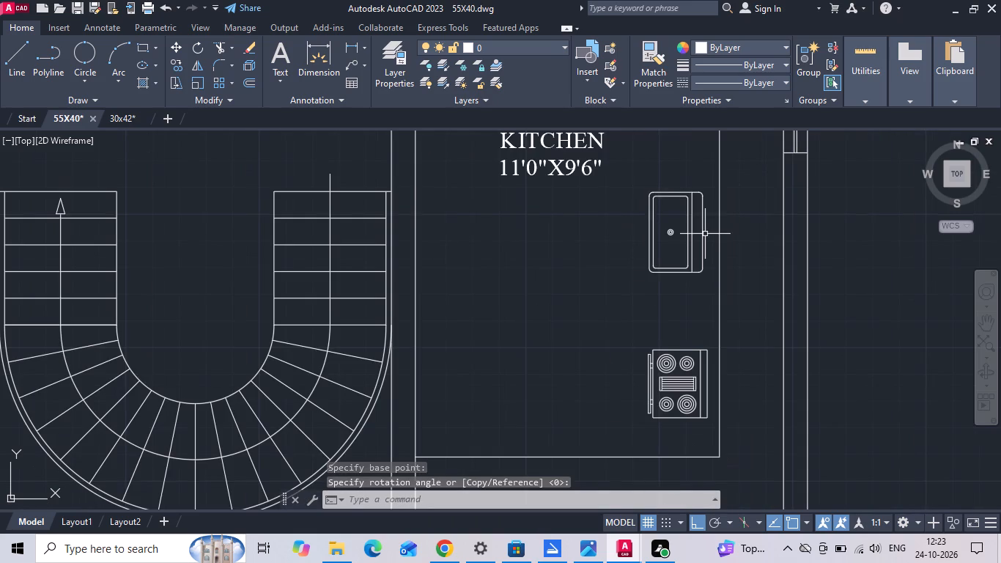
left_click(679, 263)
left_click(615, 380)
right_click(615, 380)
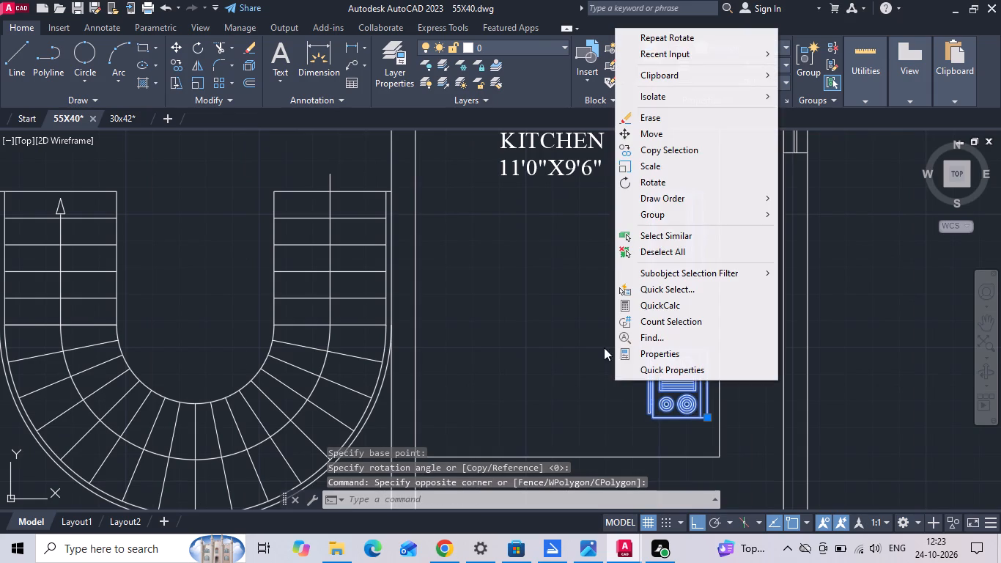
left_click(662, 139)
left_click_drag(692, 262, 700, 263)
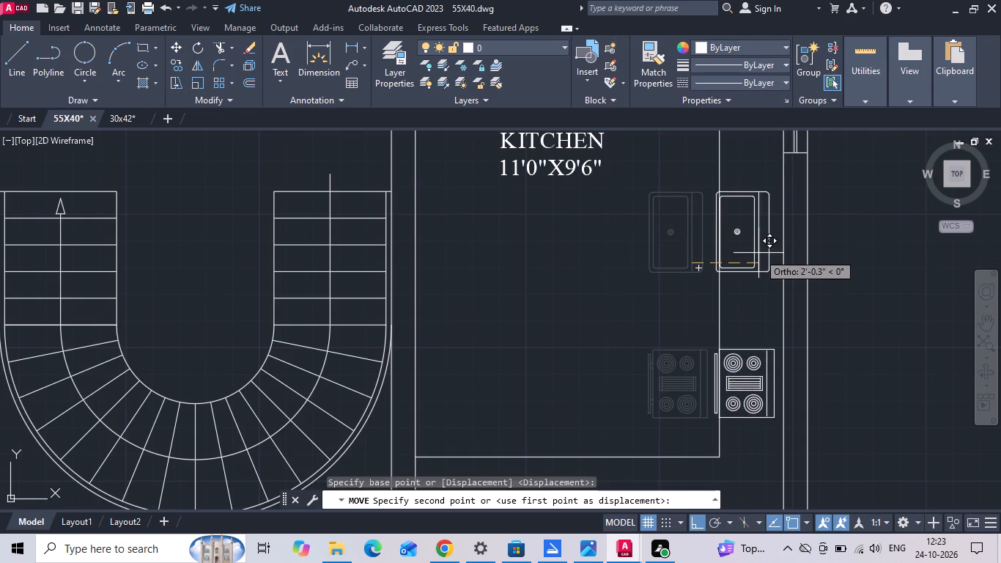
scroll(762, 253, "up", 1)
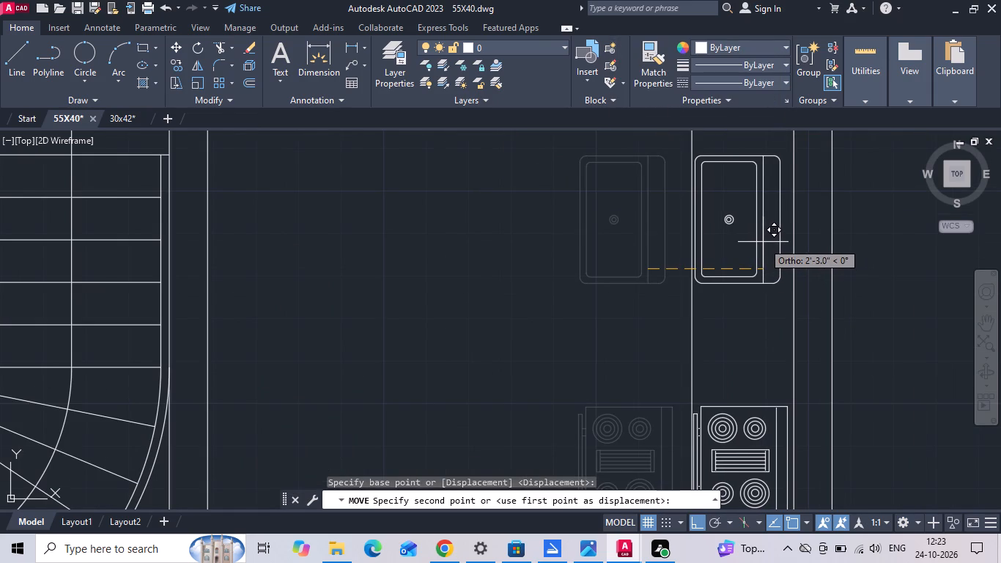
left_click(764, 243)
Move the sink and stove together about 4'-2" north along the counter, bringing the sink beside the east window.
scroll(739, 233, "down", 2)
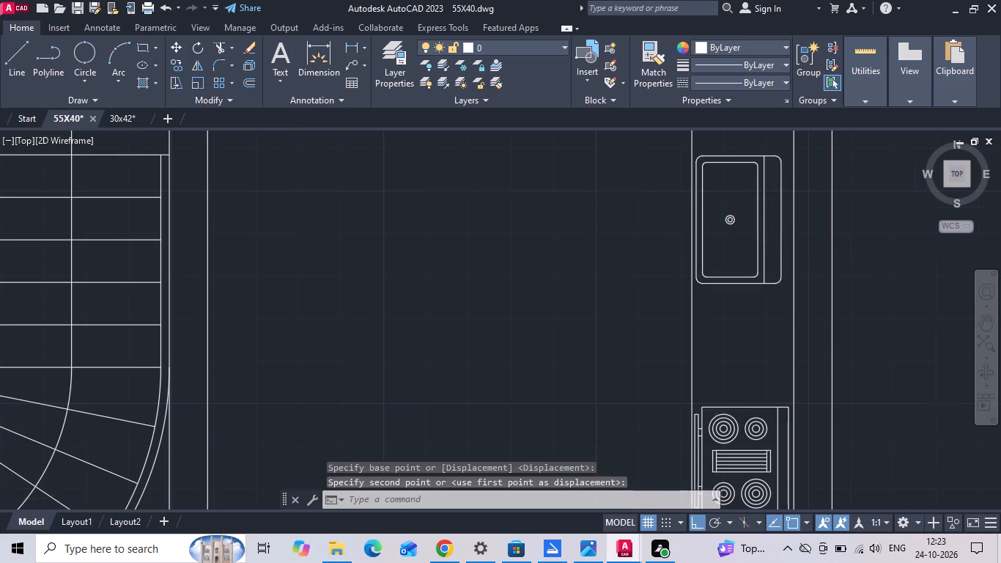
left_click_drag(739, 185, 736, 213)
left_click(731, 328)
right_click(731, 329)
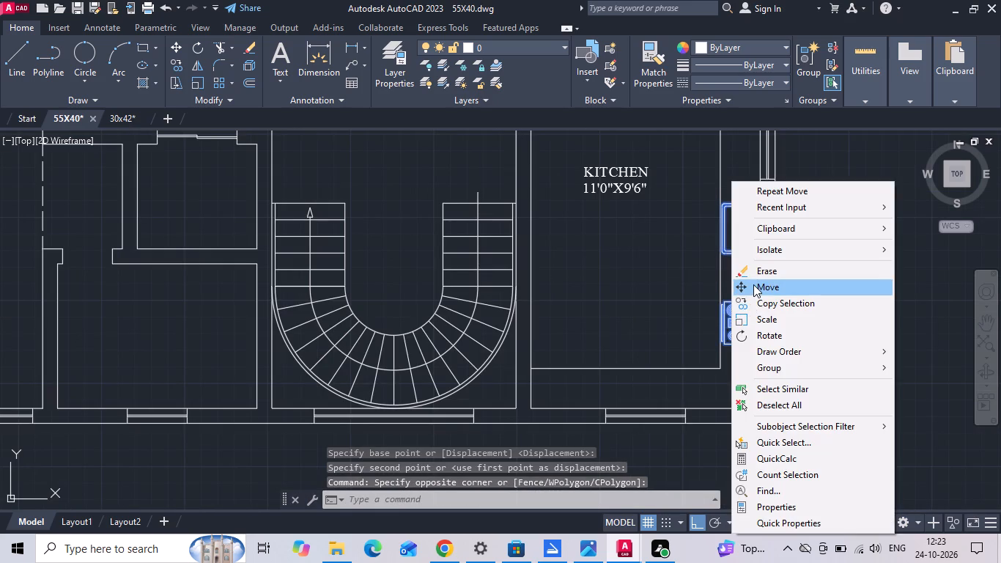
left_click(753, 284)
middle_click_drag(779, 301, 730, 366)
left_click(779, 348)
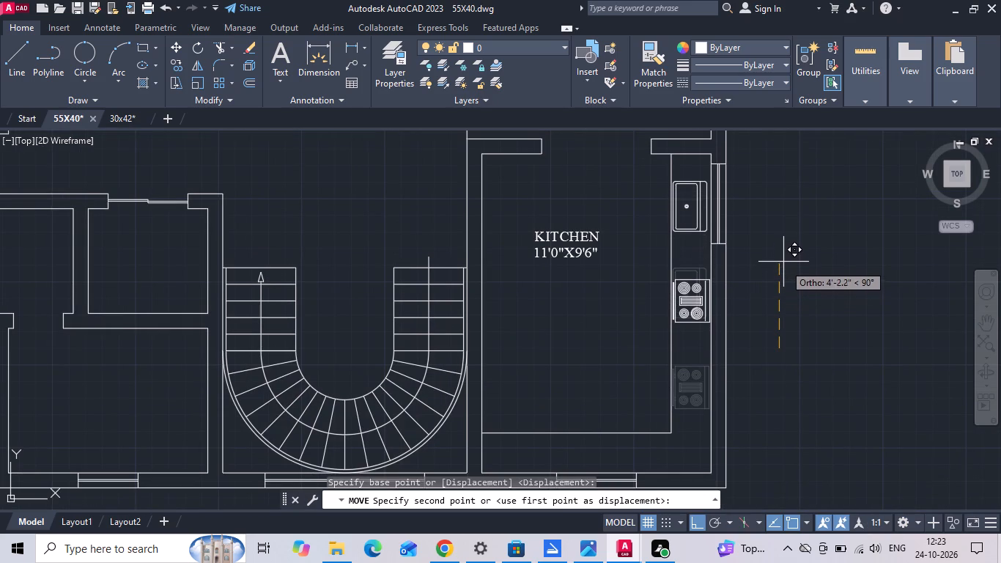
left_click(783, 260)
Move the stove alone about 1'-10" south along the east counter, away from the sink.
left_click(686, 292)
right_click(686, 292)
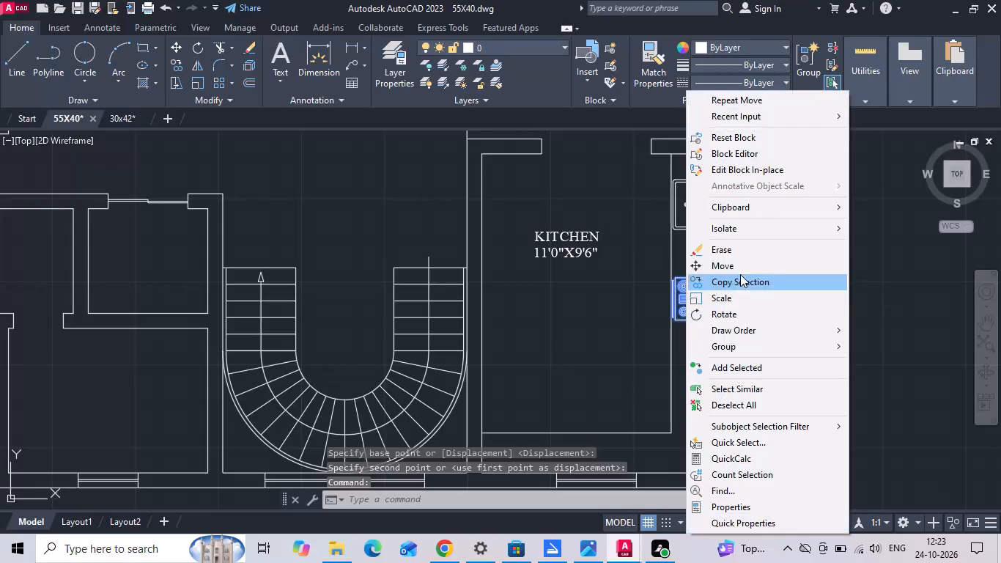
left_click(744, 267)
left_click(805, 307)
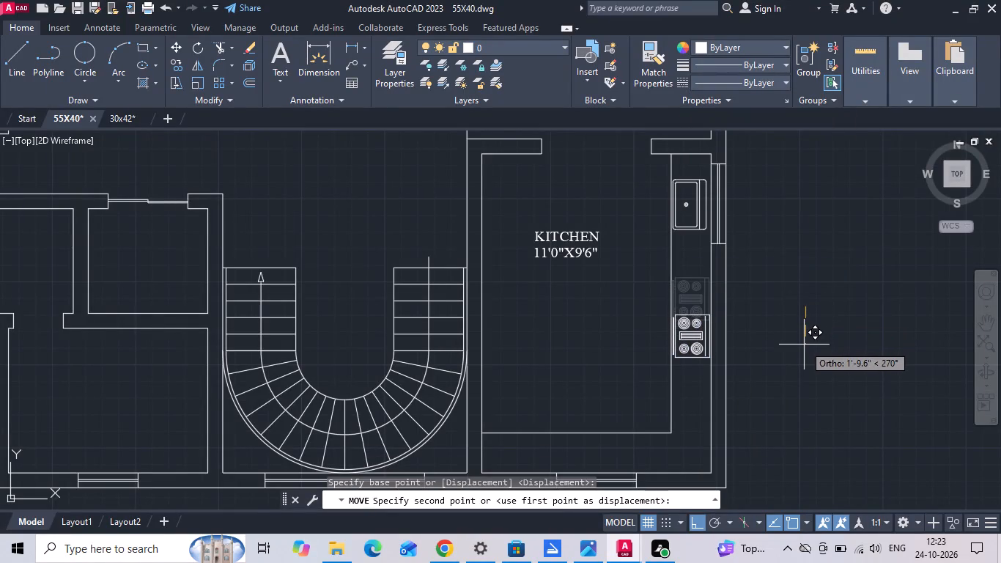
left_click(804, 345)
Save the 55X40 drawing.
key("ctrl+s")
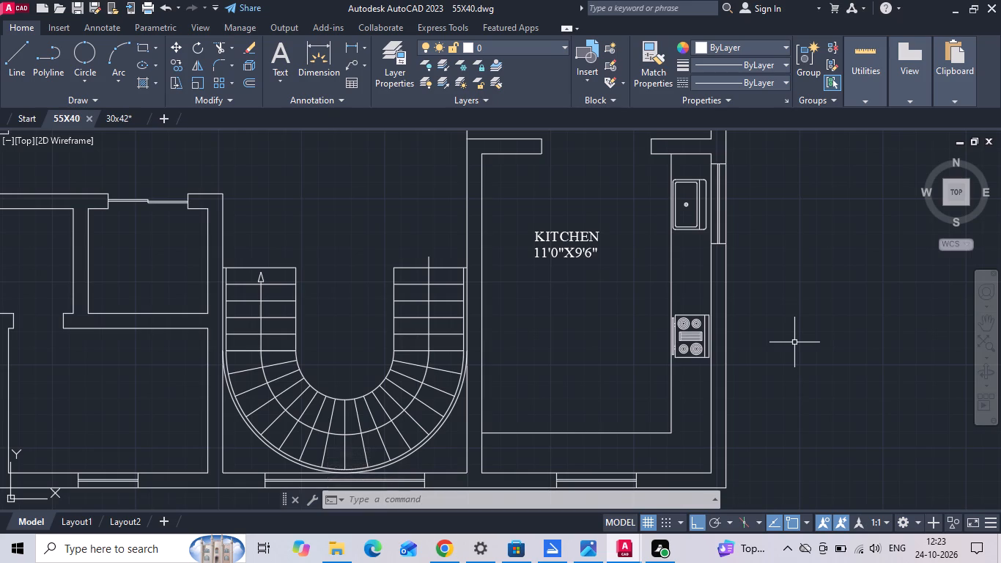
scroll(755, 382, "down", 1)
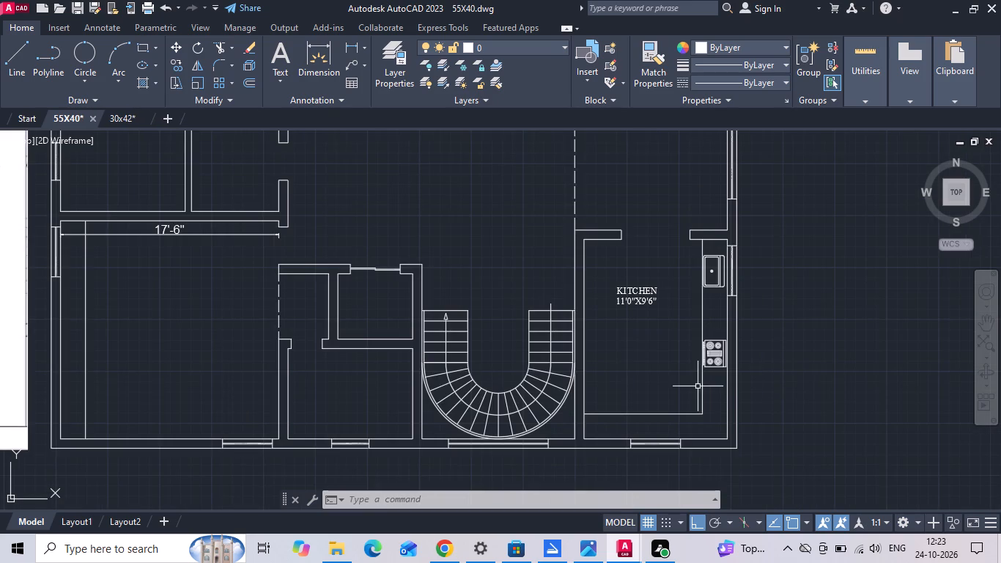
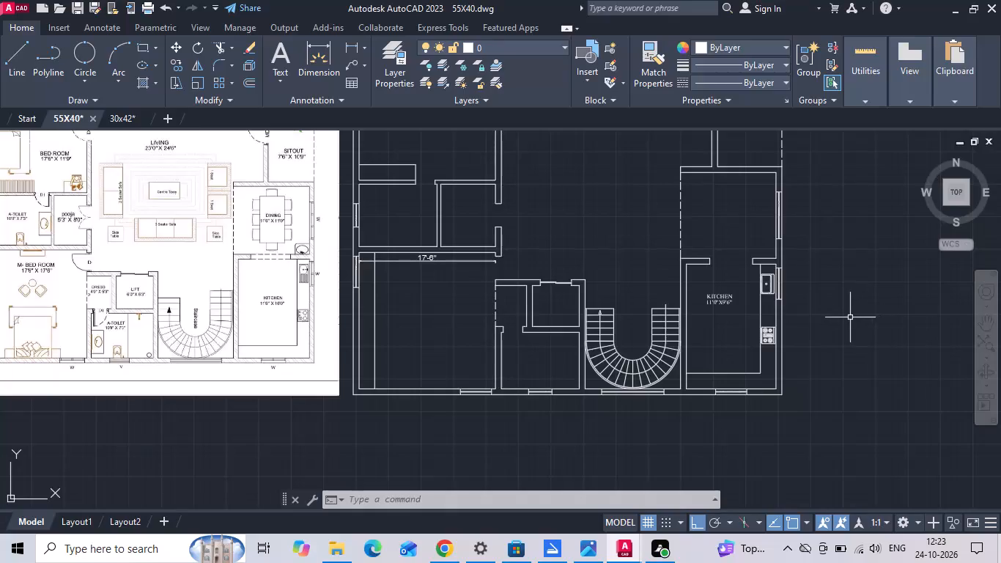
Edit the kitchen label's size text to read 11'6"X16'0", matching the reference floor plan.
middle_click_drag(575, 325, 764, 297)
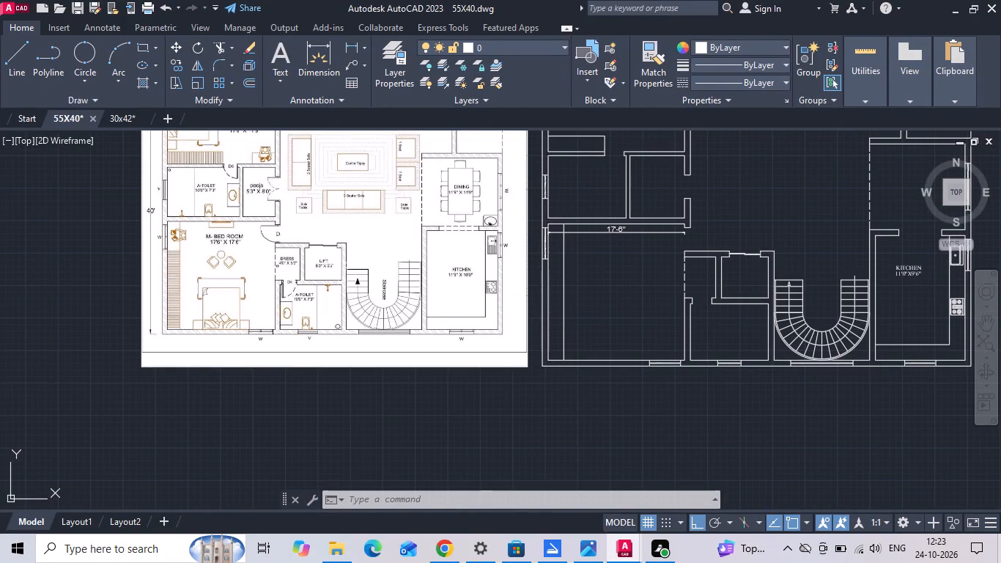
scroll(494, 279, "up", 1)
middle_click_drag(676, 298, 553, 324)
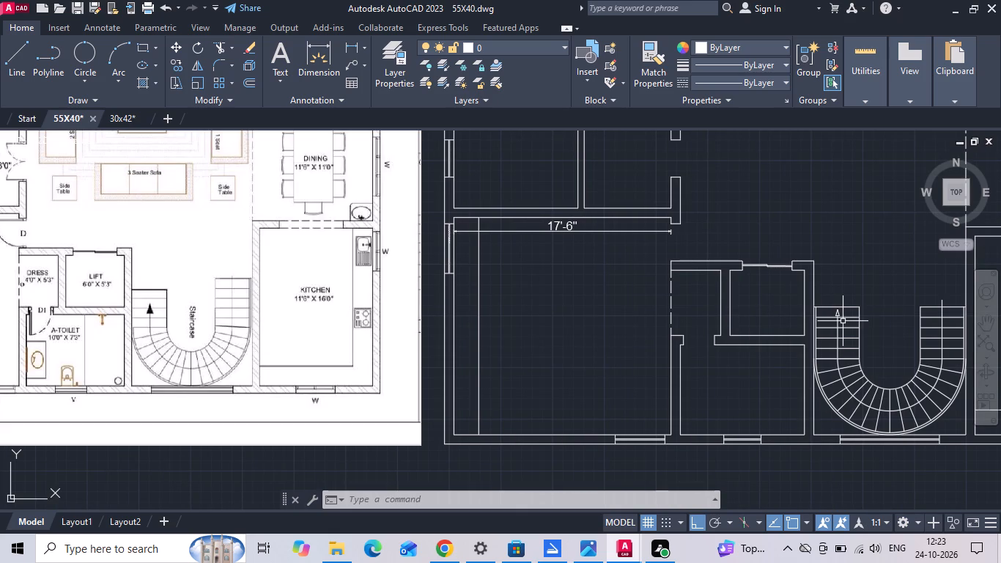
scroll(361, 337, "up", 2)
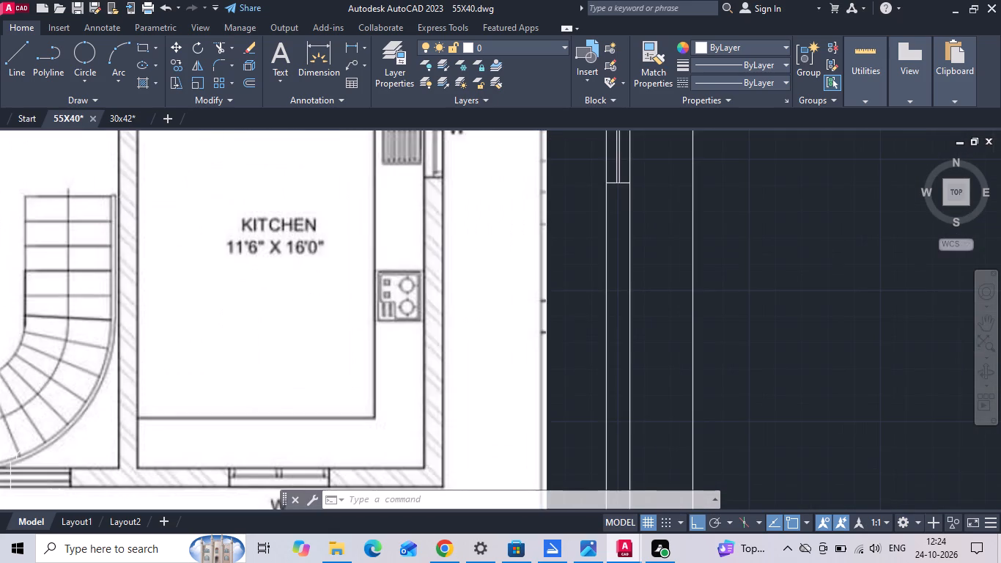
scroll(260, 314, "down", 3)
scroll(694, 308, "up", 2)
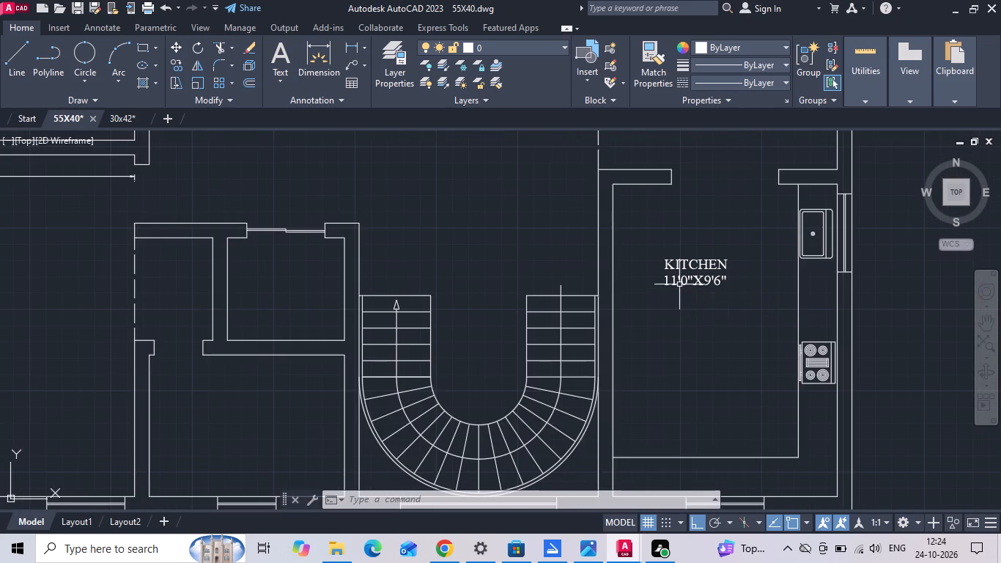
double_click(684, 284)
scroll(684, 284, "up", 1)
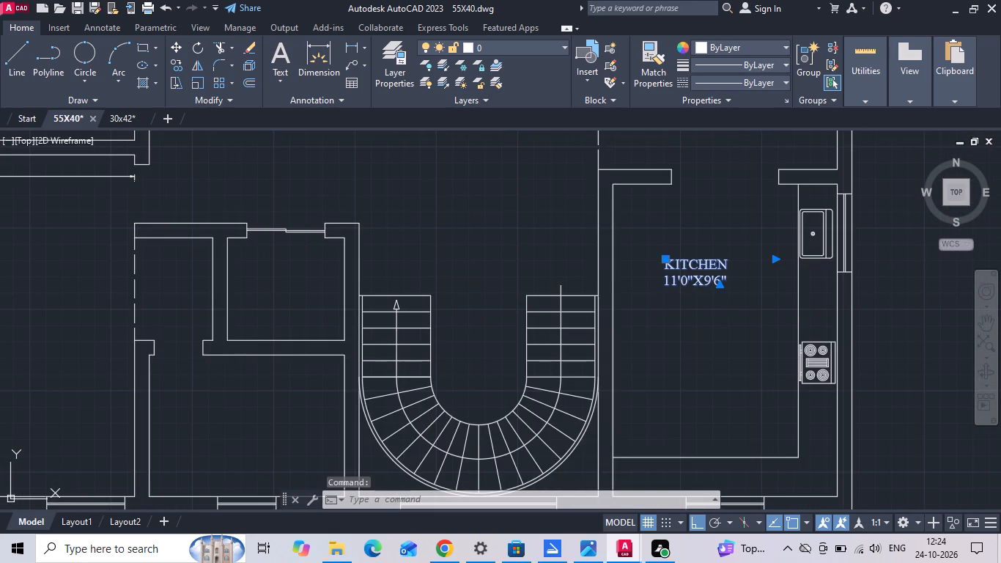
scroll(684, 284, "up", 1)
left_click(684, 284)
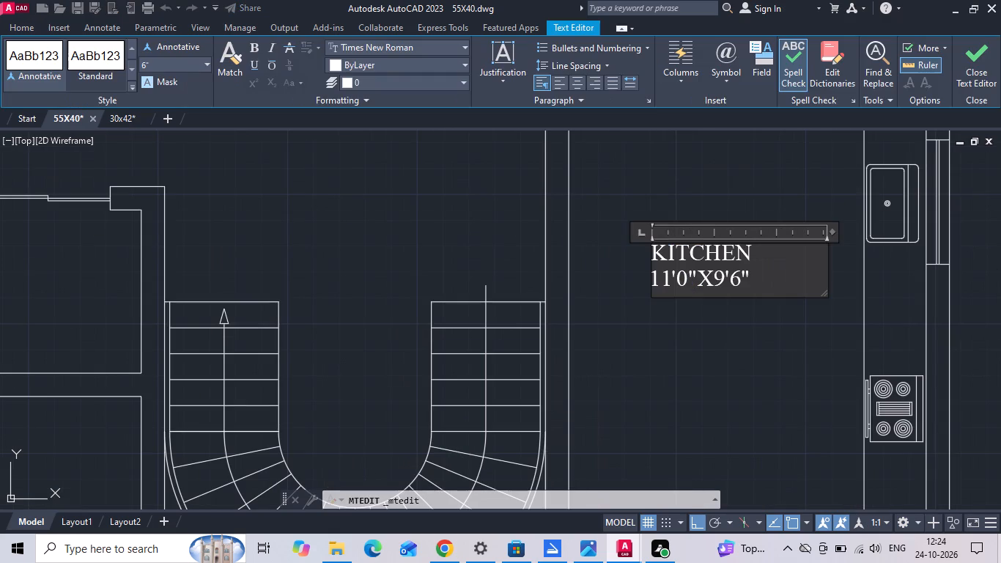
key("BackSpace")
key("6")
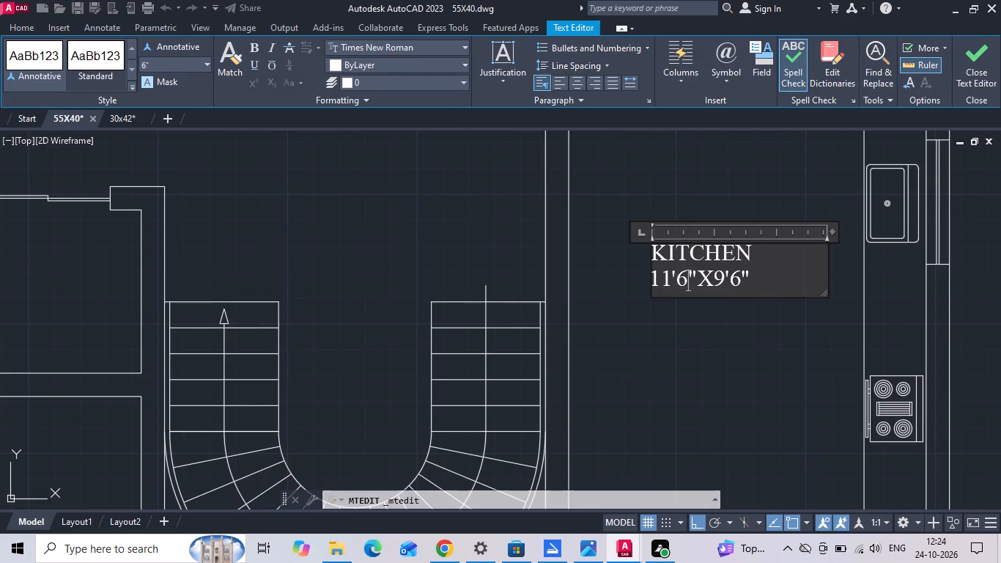
left_click(719, 286)
left_click(721, 286)
key("BackSpace")
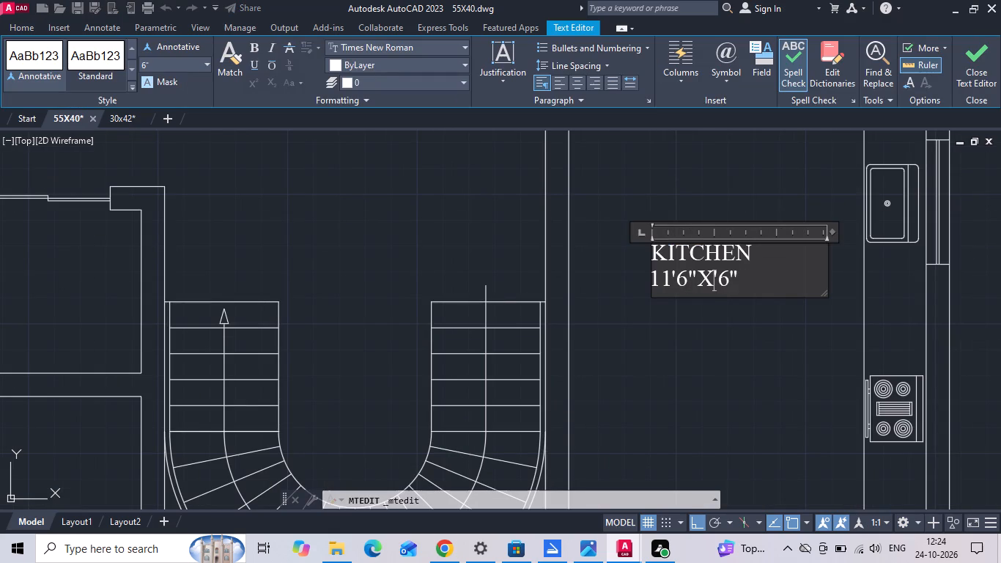
type("16")
left_click(751, 278)
key("BackSpace")
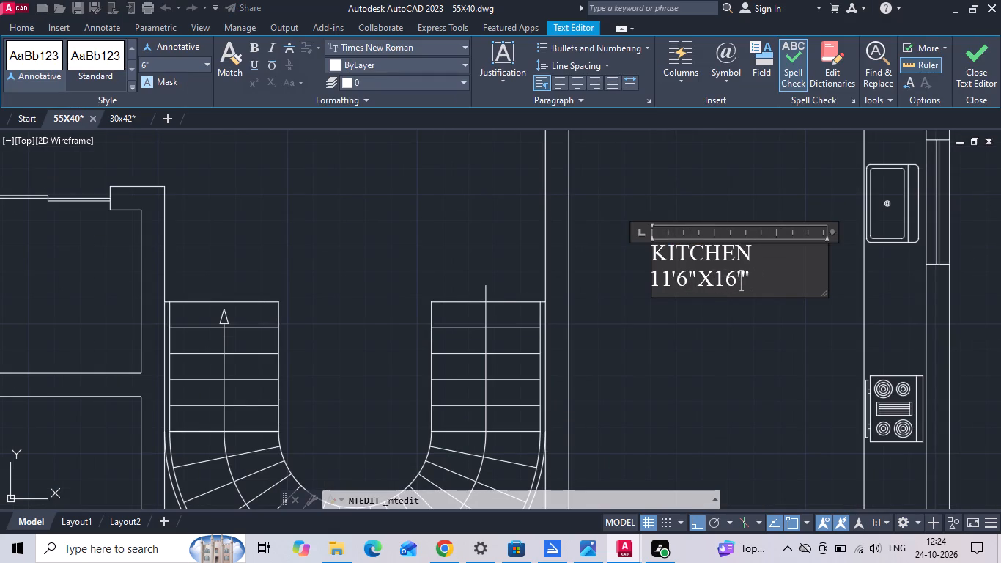
key("0")
scroll(761, 328, "down", 2)
middle_click_drag(380, 319, 618, 291)
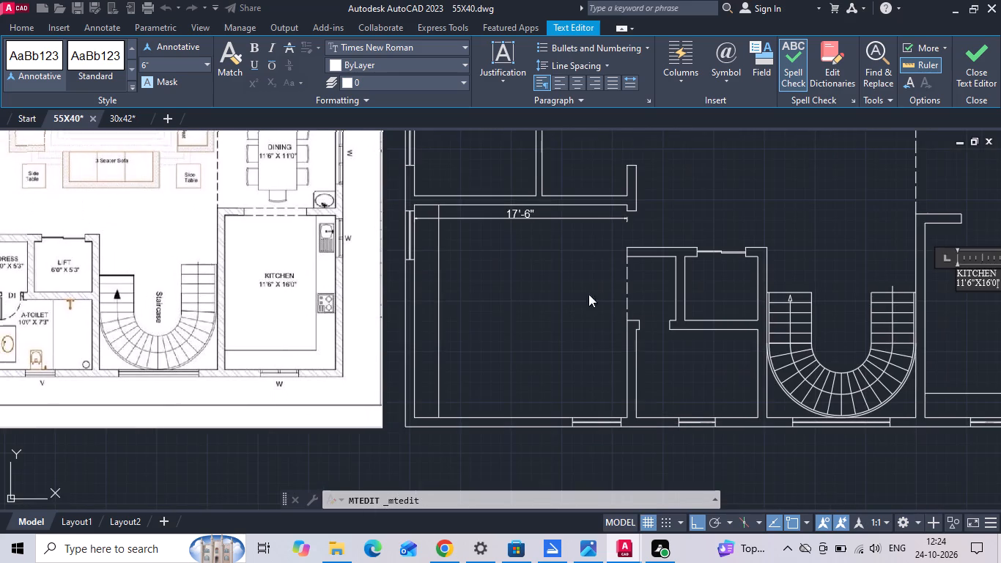
scroll(306, 295, "up", 2)
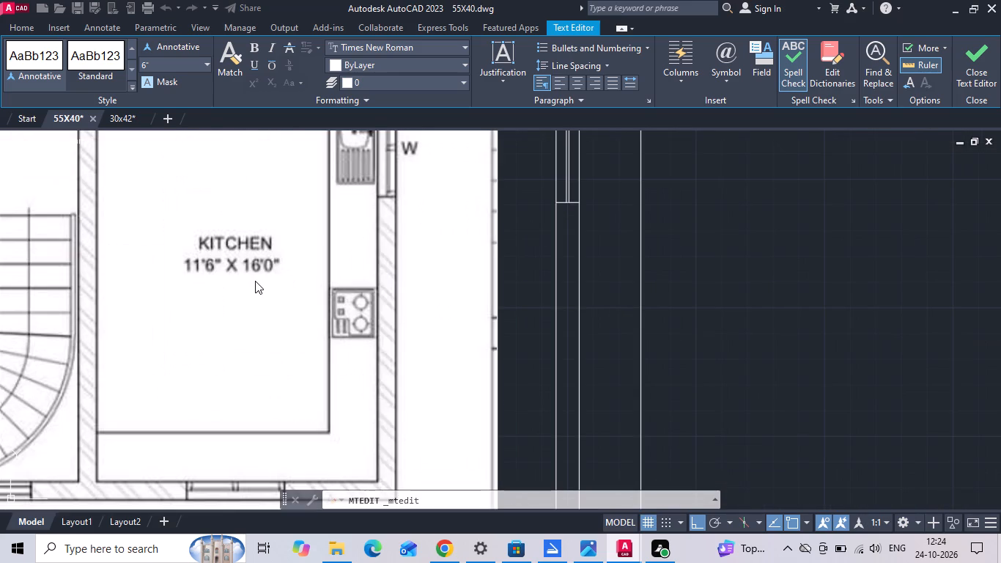
scroll(255, 281, "down", 3)
scroll(742, 287, "up", 3)
left_click(811, 267)
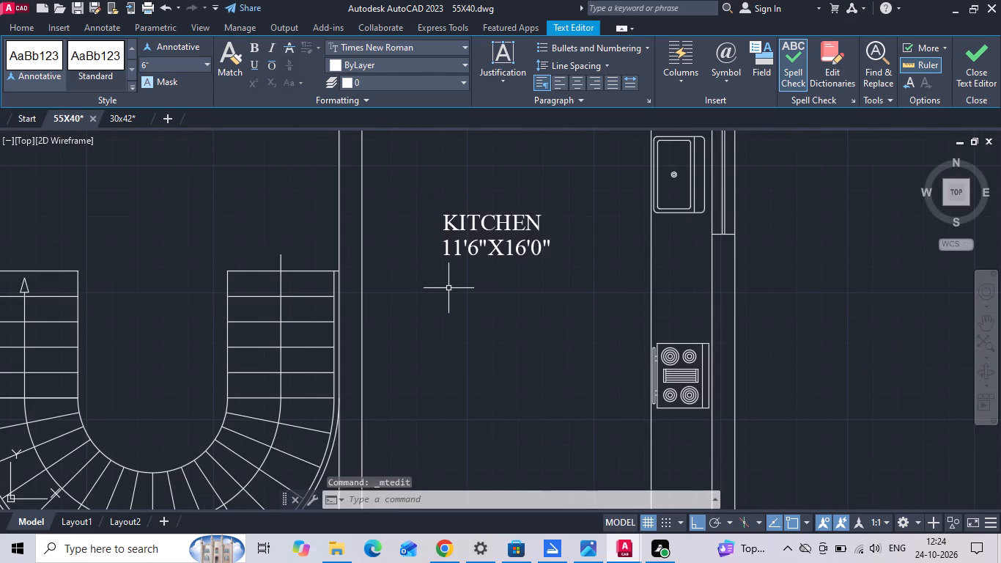
Move the KITCHEN label straight down and slightly to the right so it sits near the middle of the kitchen.
left_click_drag(511, 216, 491, 233)
right_click(459, 279)
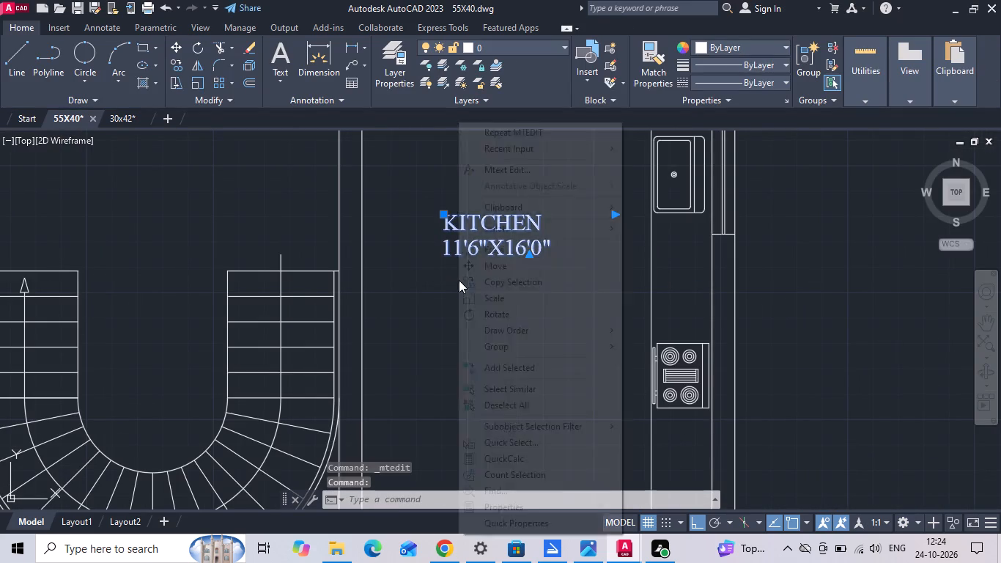
left_click(490, 260)
scroll(491, 266, "down", 1)
left_click(488, 304)
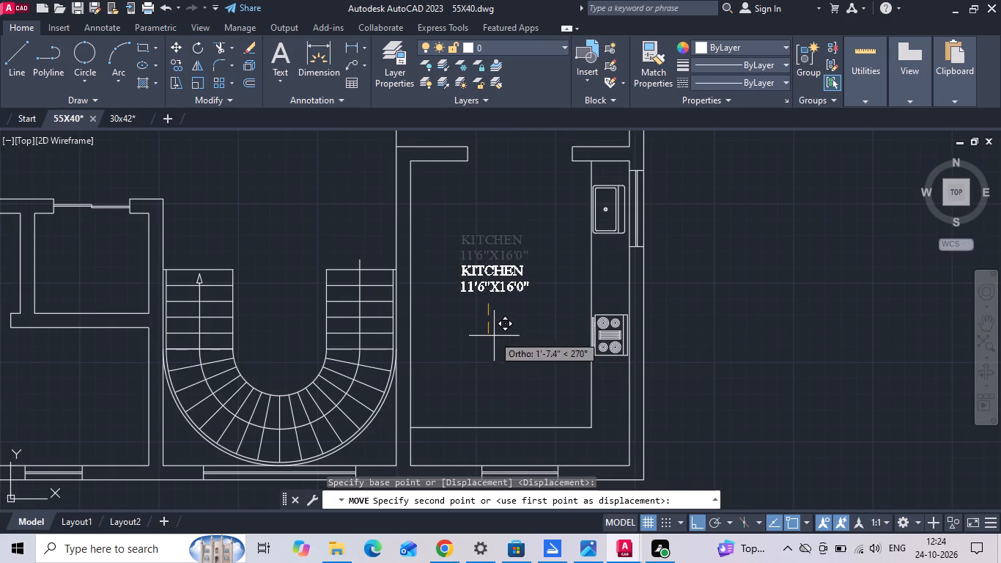
left_click(501, 363)
left_click(494, 292)
right_click(494, 292)
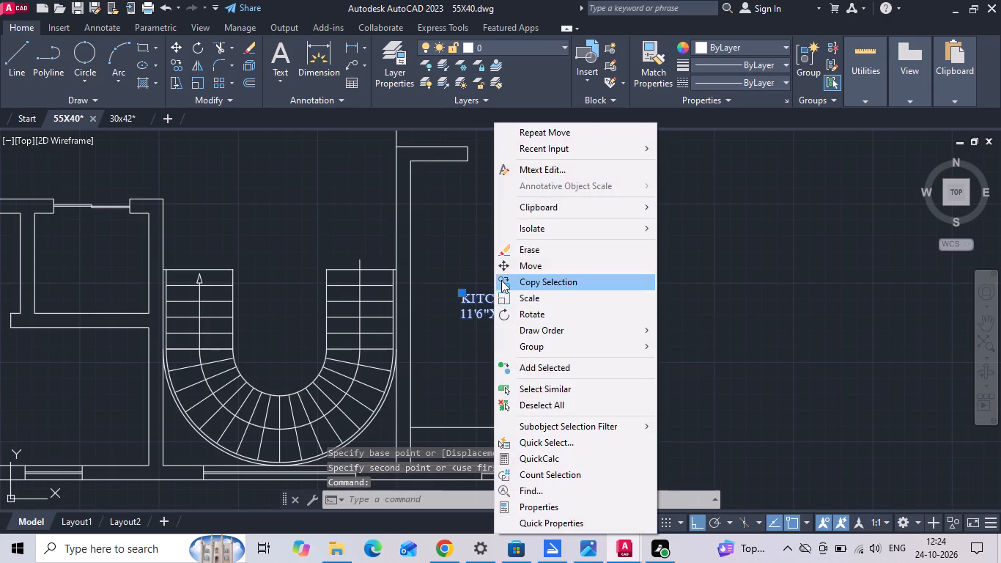
left_click(518, 260)
left_click(789, 299)
left_click(798, 301)
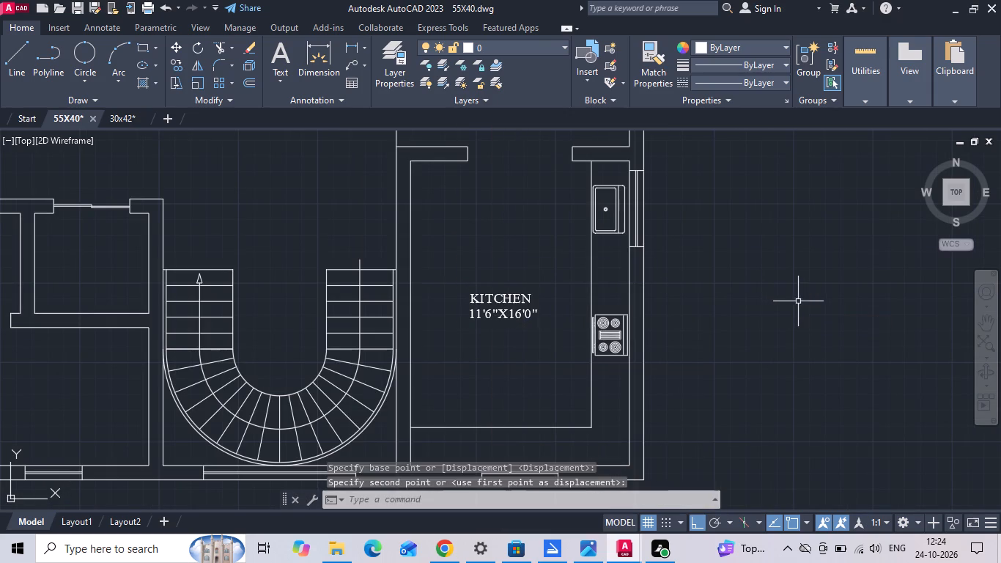
Copy the KITCHEN label straight up into the middle of the dining room above the kitchen.
left_click(521, 327)
left_click(485, 266)
right_click(484, 265)
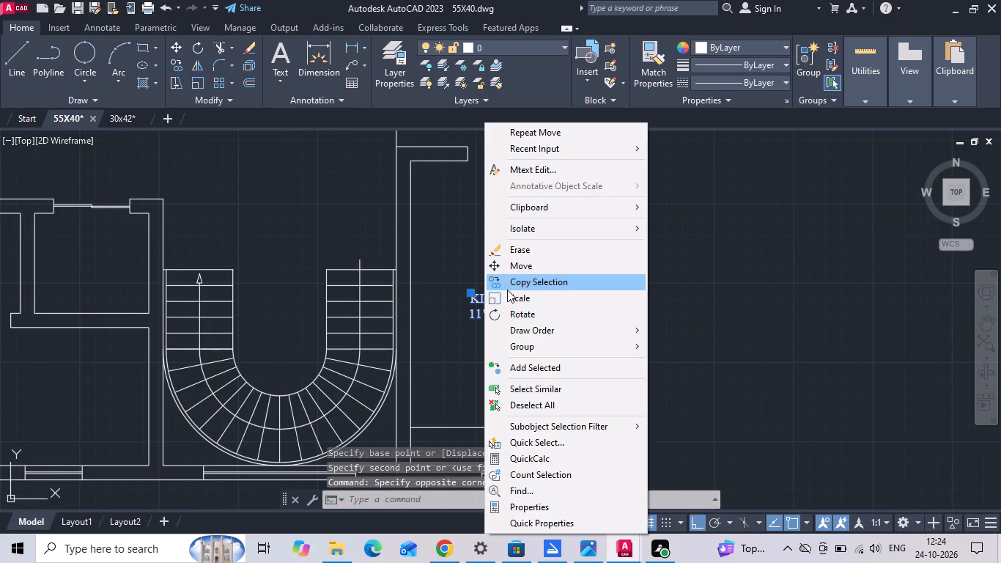
left_click(507, 290)
left_click_drag(499, 309, 498, 298)
middle_click_drag(495, 200, 498, 435)
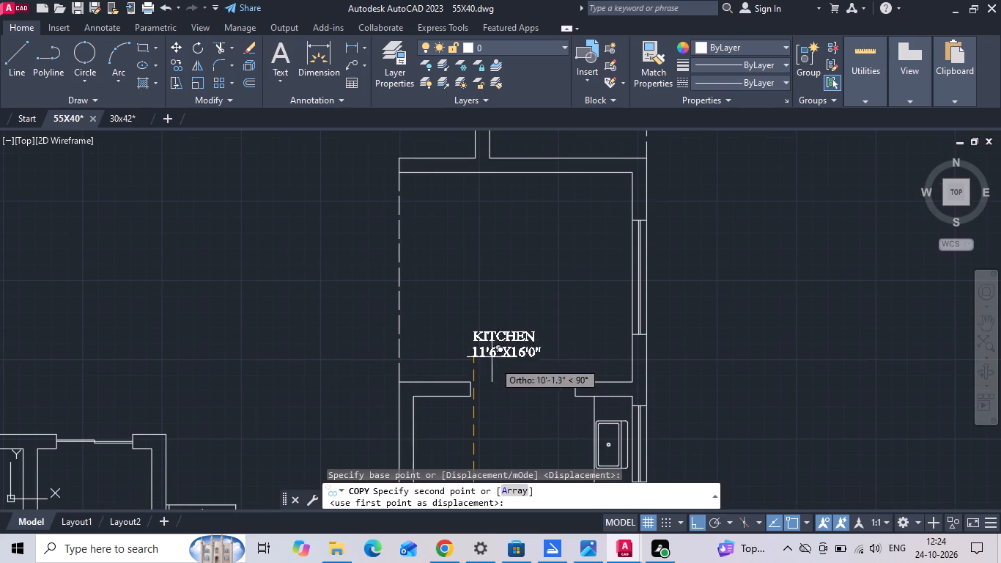
left_click(499, 283)
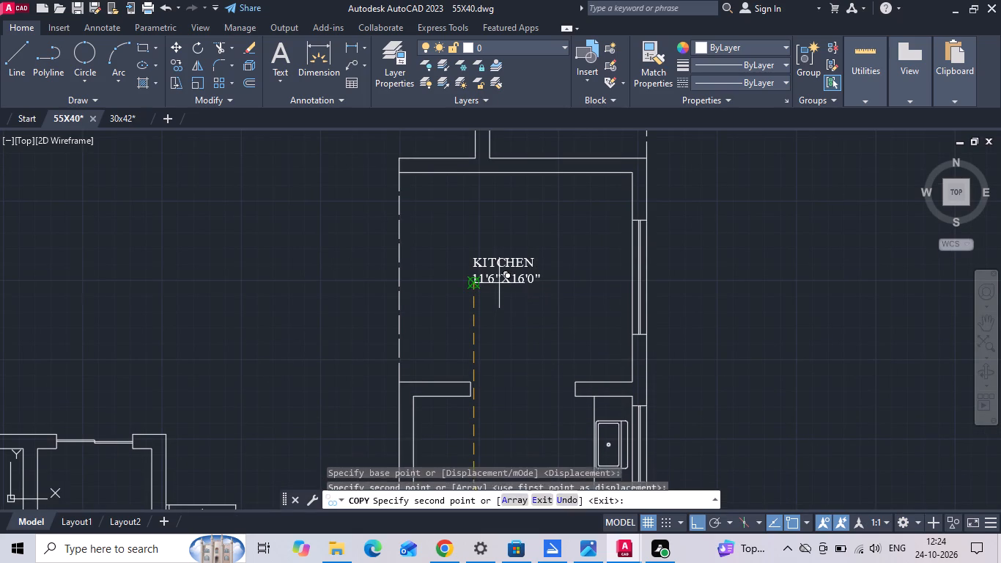
key("Escape")
Move both the kitchen label and its copy in the dining room slightly to the right together.
scroll(535, 212, "down", 3)
scroll(533, 222, "up", 1)
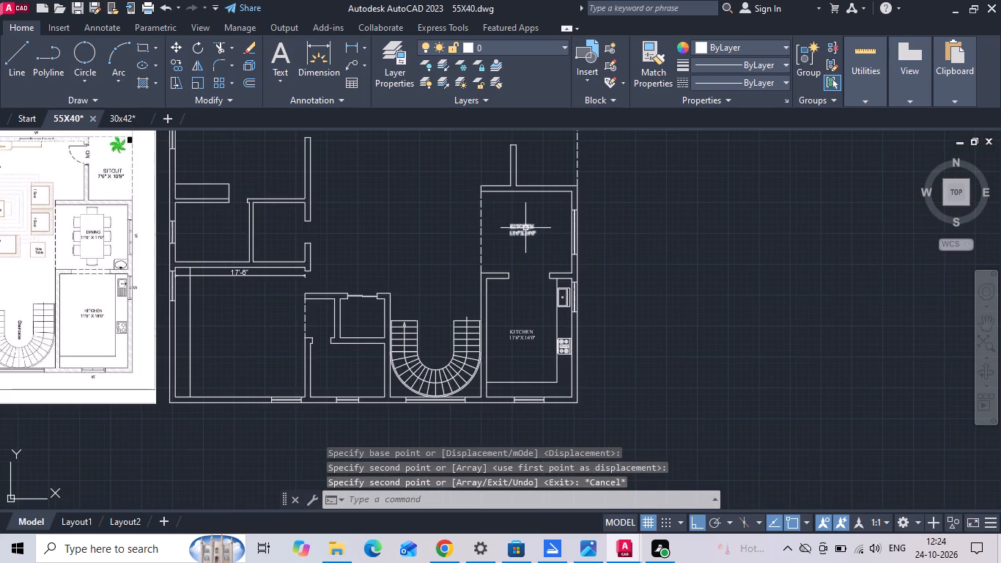
left_click(525, 228)
left_click(526, 338)
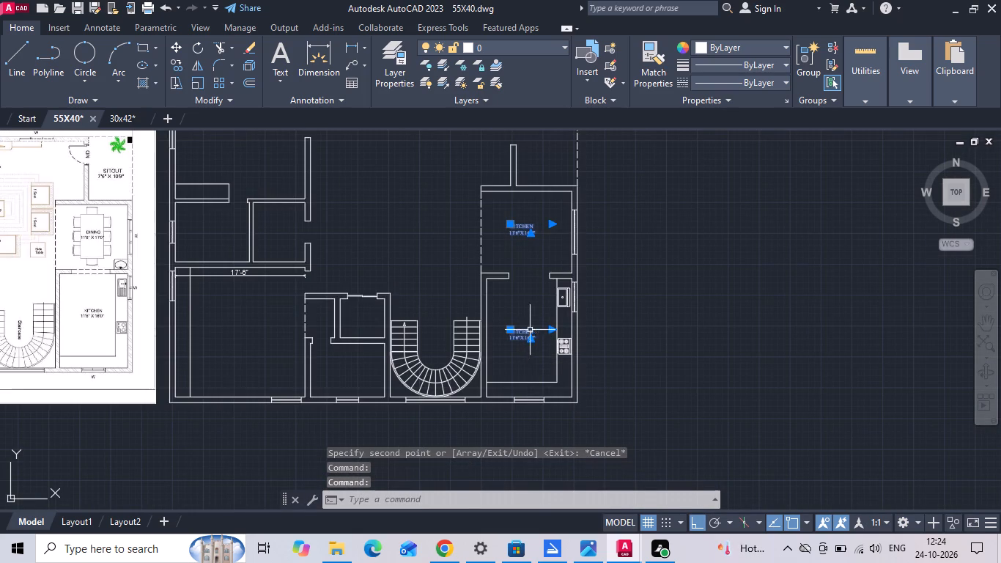
right_click(627, 247)
left_click(642, 287)
left_click(675, 287)
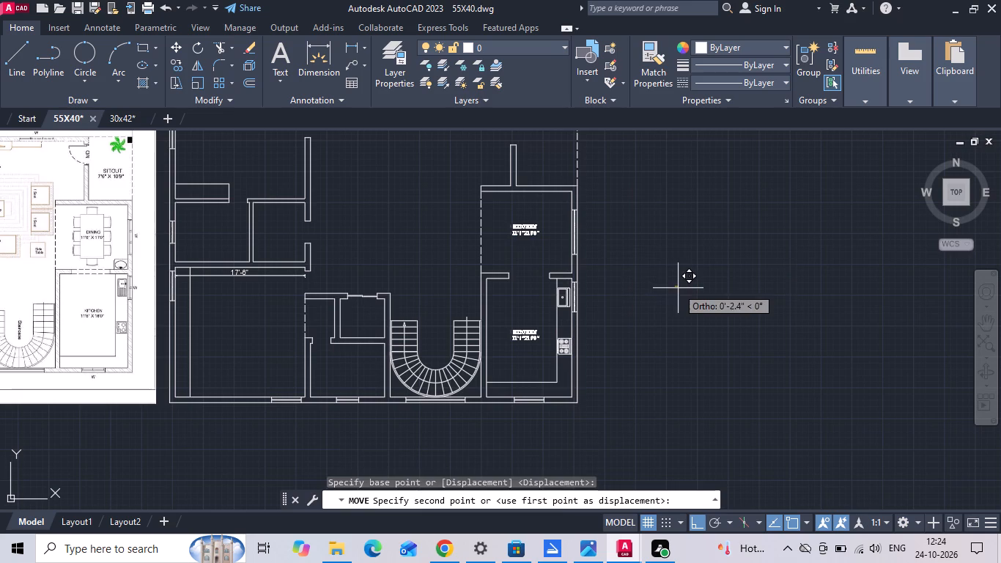
left_click(680, 289)
Add a vertical linear dimension along the dining room's right inner wall, from its upper corner to its lower corner.
scroll(589, 218, "up", 2)
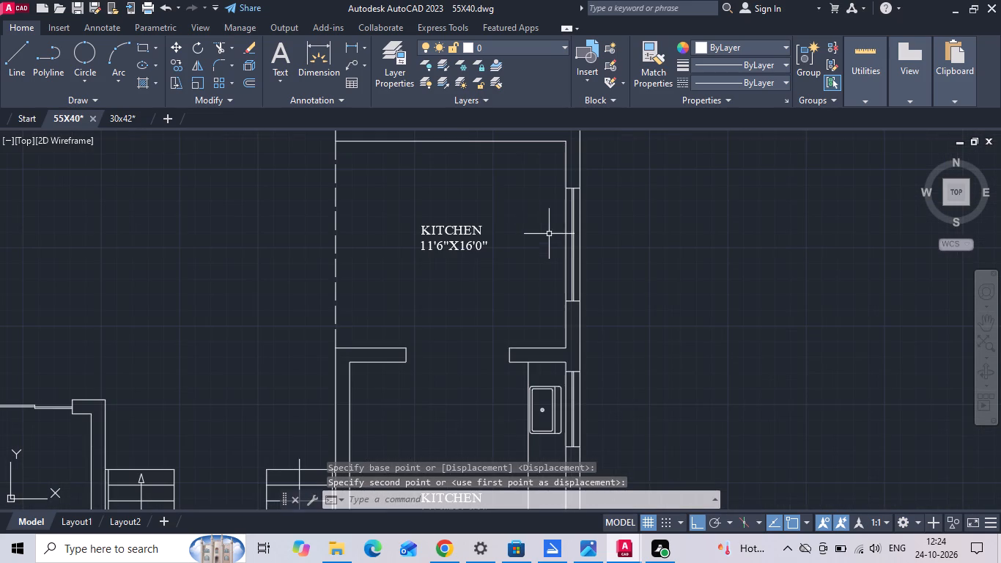
left_click(350, 44)
scroll(457, 166, "up", 1)
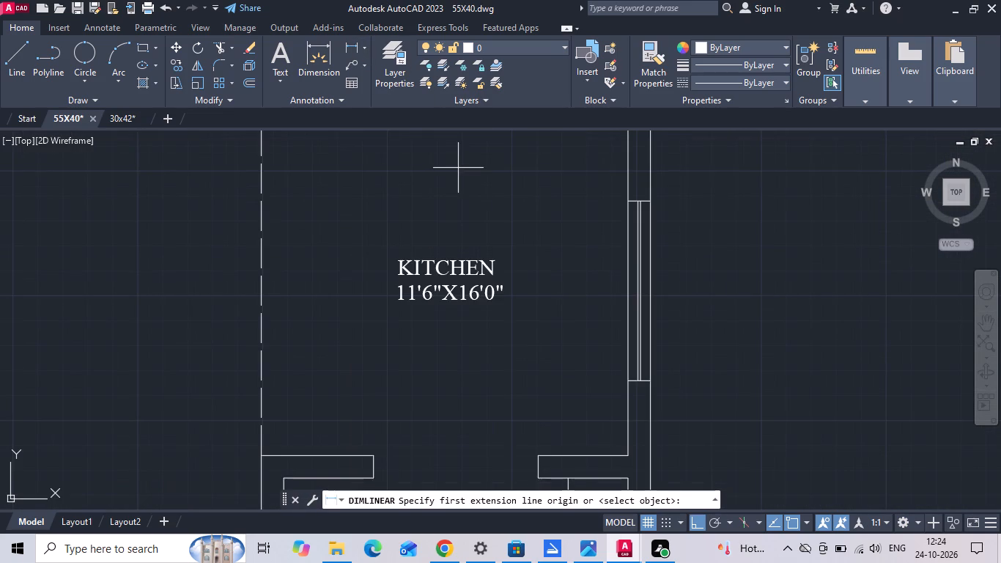
key("Escape")
key("d")
type("LI")
key("space")
scroll(401, 299, "down", 1)
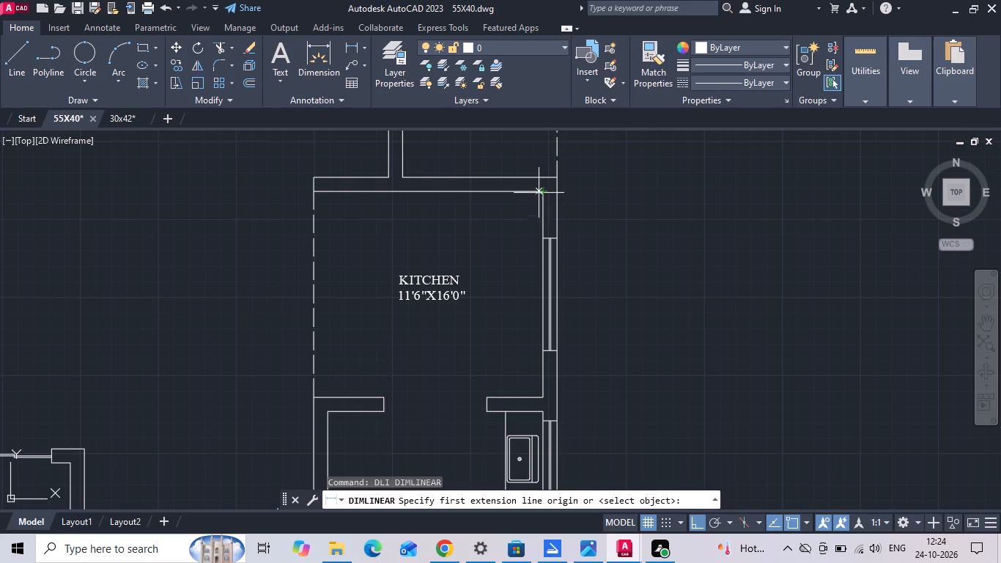
left_click(539, 190)
left_click(542, 394)
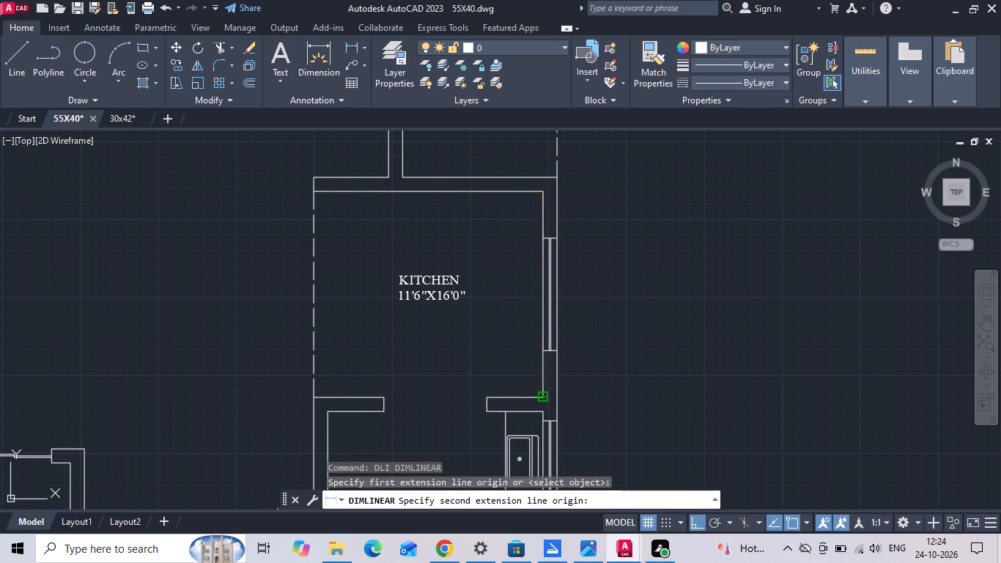
left_click(520, 361)
Replace the name KITCHEN with DINING in the label copied into the dining room.
scroll(573, 345, "down", 3)
scroll(290, 345, "up", 3)
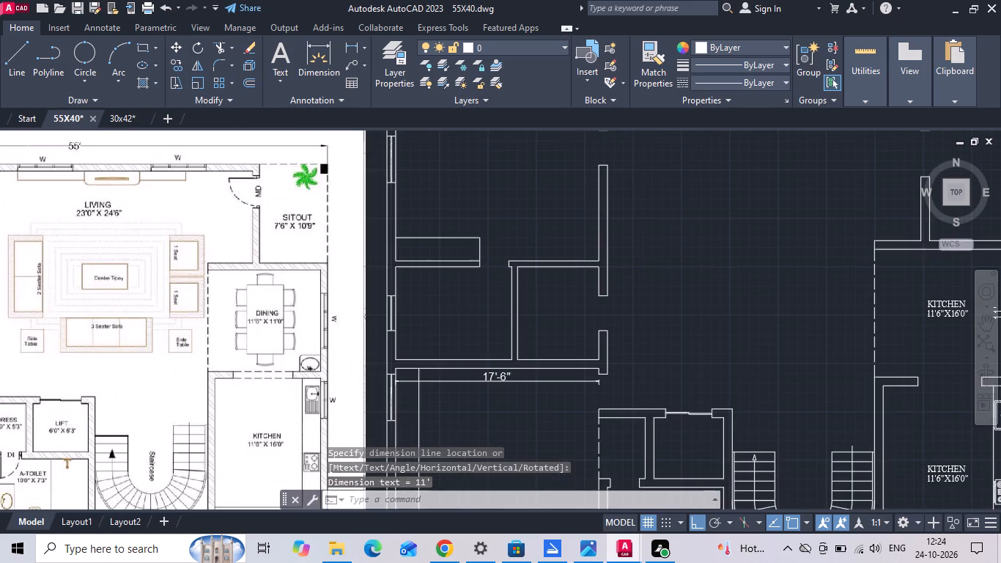
scroll(285, 282, "down", 1)
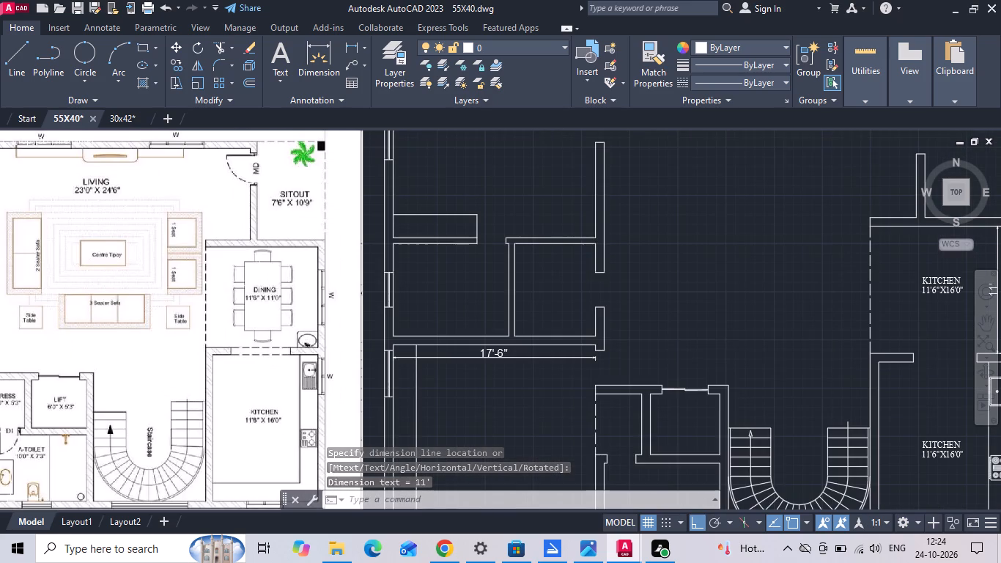
scroll(177, 281, "down", 2)
scroll(555, 295, "up", 3)
scroll(304, 268, "up", 2)
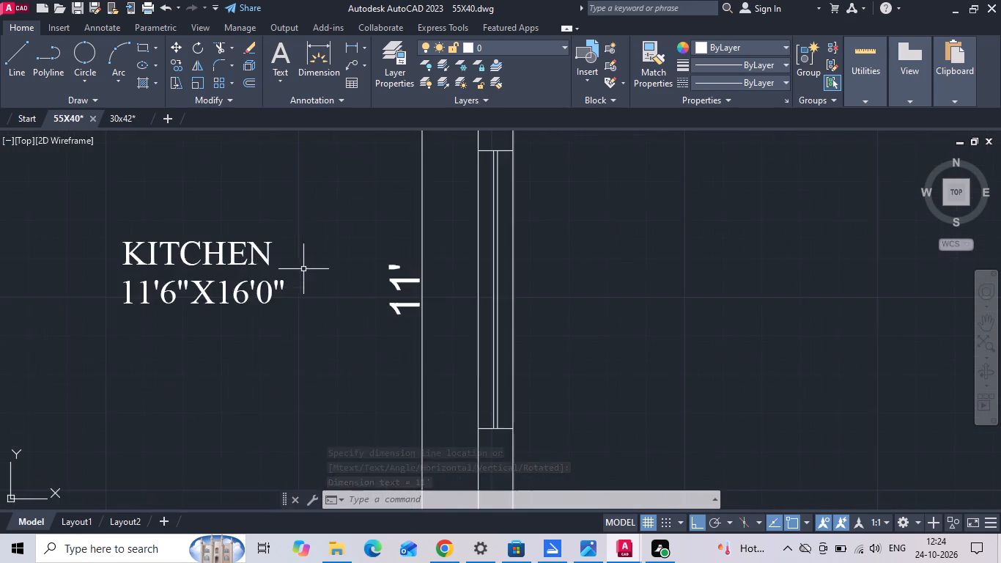
middle_click_drag(287, 274, 495, 270)
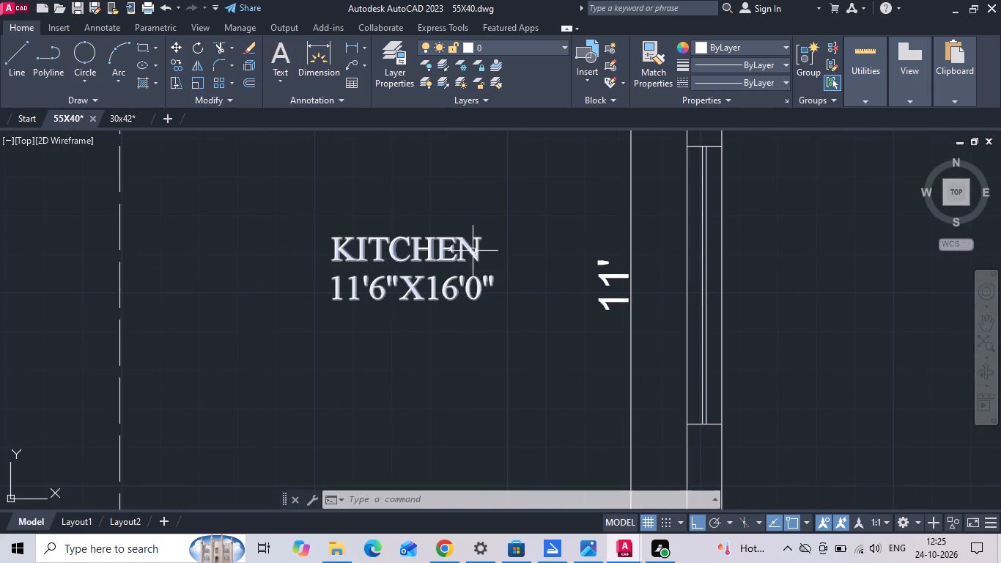
double_click(476, 255)
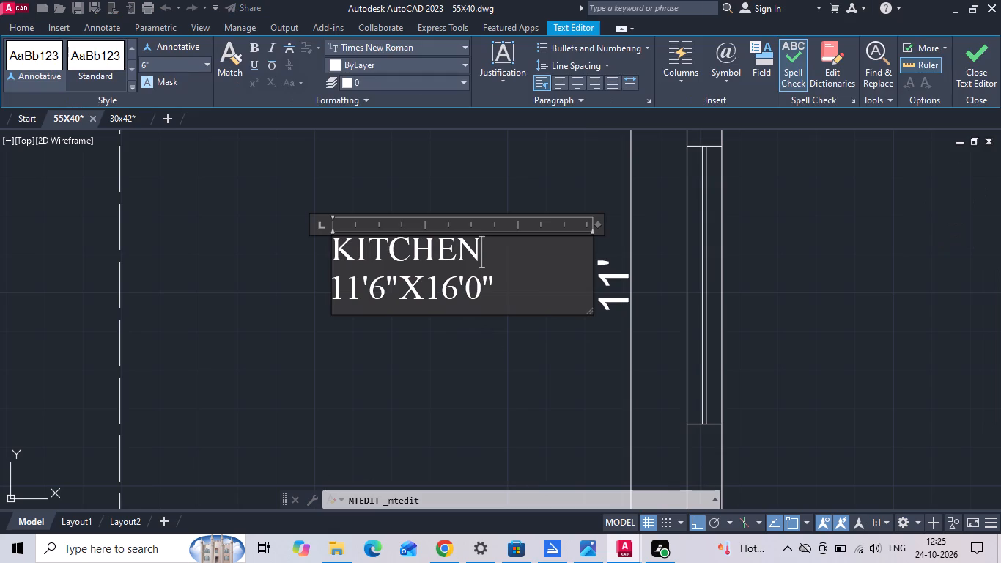
key("BackSpace")
key("BackSpace")
key("BackSpace")
key("BackSpace")
key("BackSpace")
key("BackSpace")
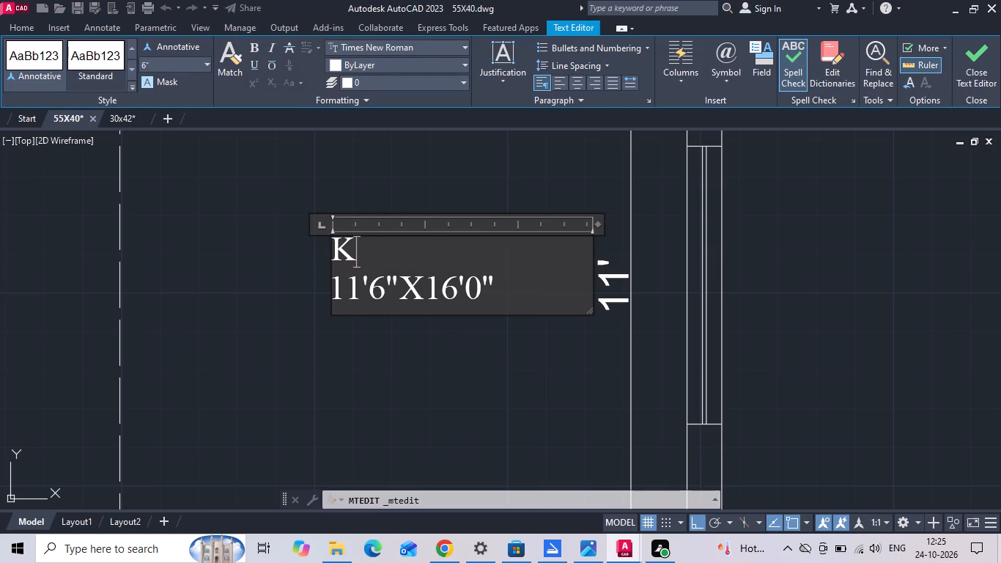
key("BackSpace")
type("DINI")
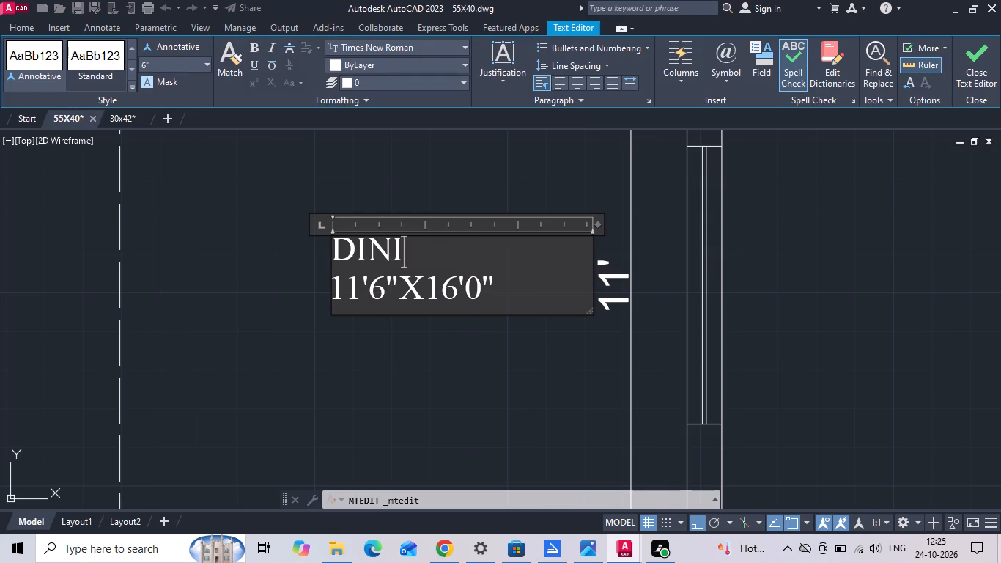
key("n")
key("g")
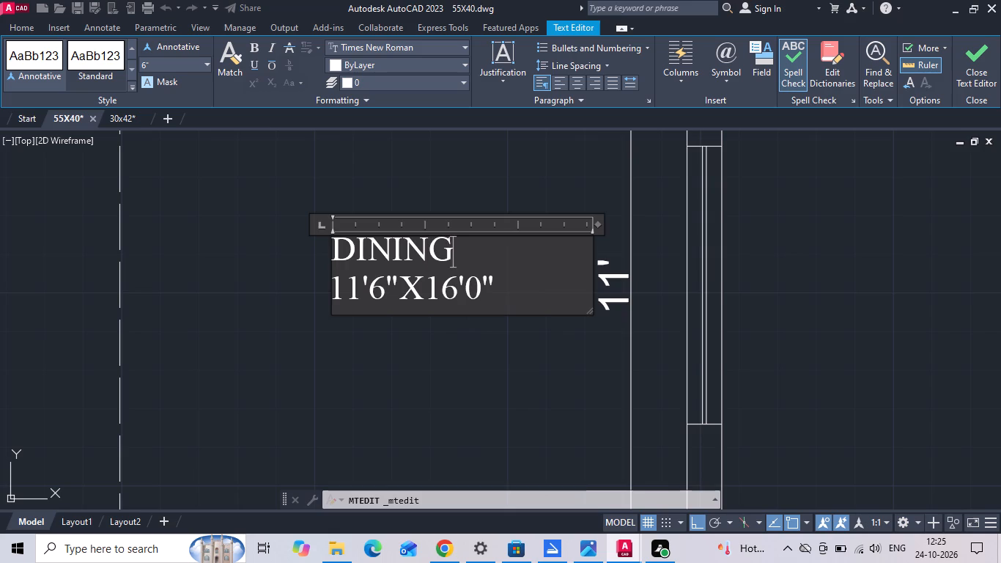
Change the DINING label's size to 11'6"X11'0" and indent its name with two spaces.
left_click(456, 292)
key("BackSpace")
key("1")
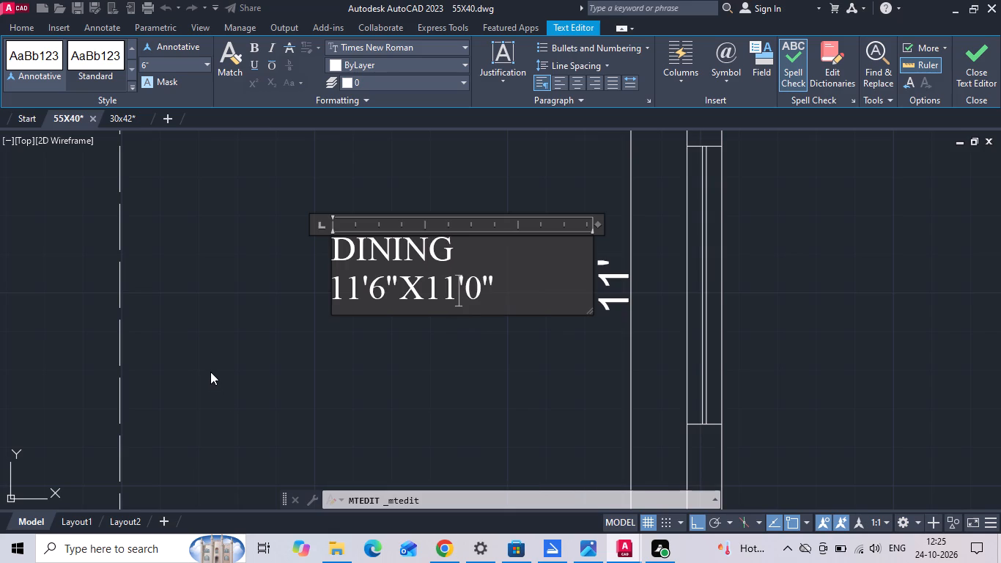
left_click(332, 252)
key("space")
key("space")
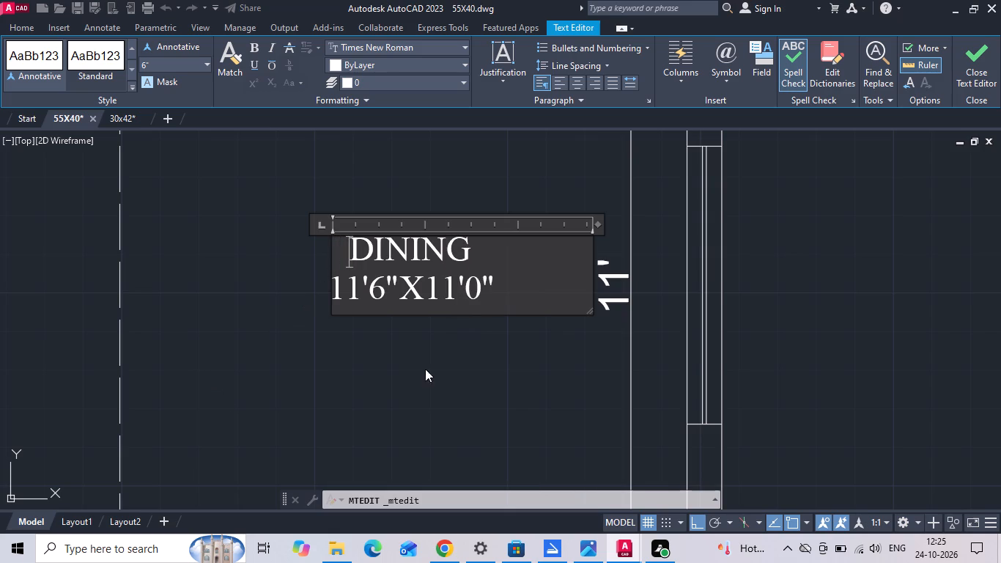
left_click(425, 369)
Delete the vertical 11' dimension along the dining room's right inner wall.
left_click(636, 372)
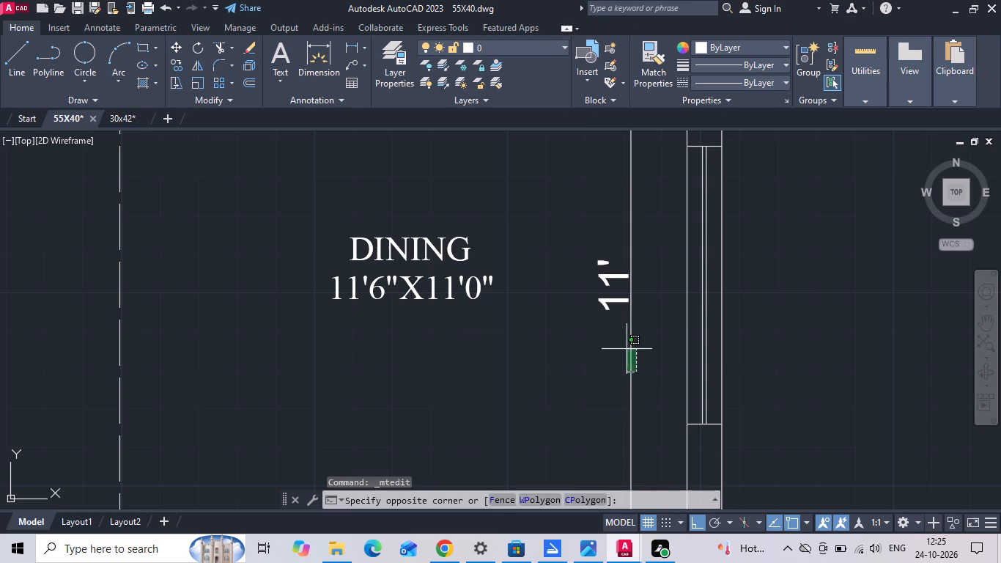
left_click(624, 342)
key("Delete")
Copy the DINING label straight up about 11' into the sitout area above the dining room.
scroll(560, 383, "down", 2)
left_click(522, 353)
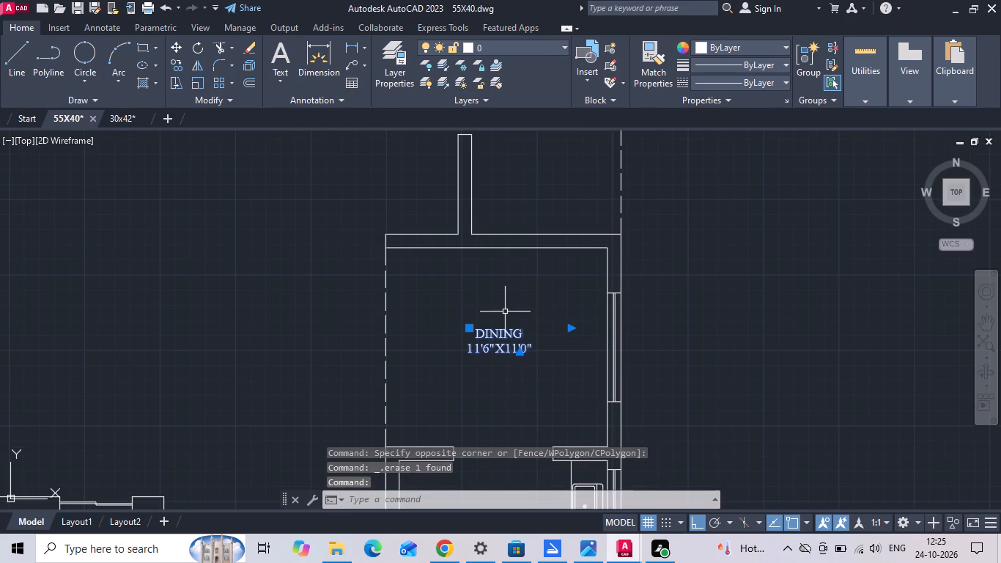
right_click(503, 309)
left_click(548, 283)
left_click_drag(517, 352, 521, 322)
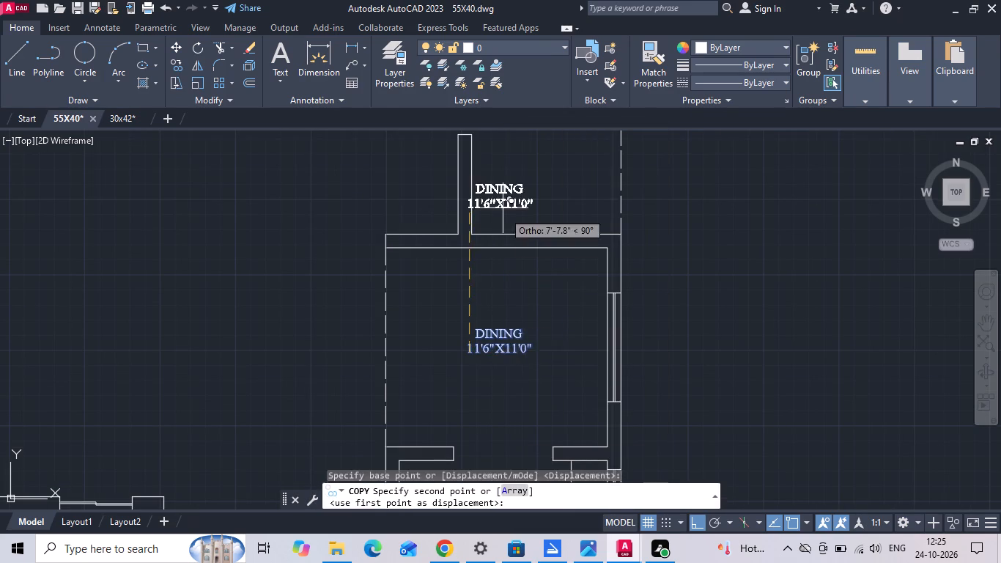
middle_click_drag(503, 207, 494, 336)
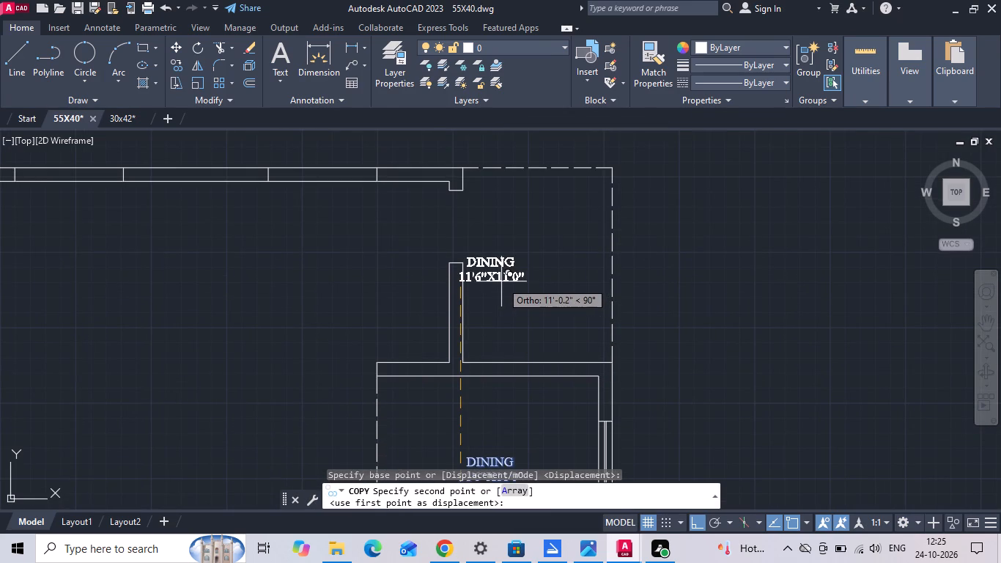
left_click(501, 281)
key("Escape")
Copy the sitout's label a little to the right, toward the middle of the sitout, and delete the overlapping original.
left_click(503, 273)
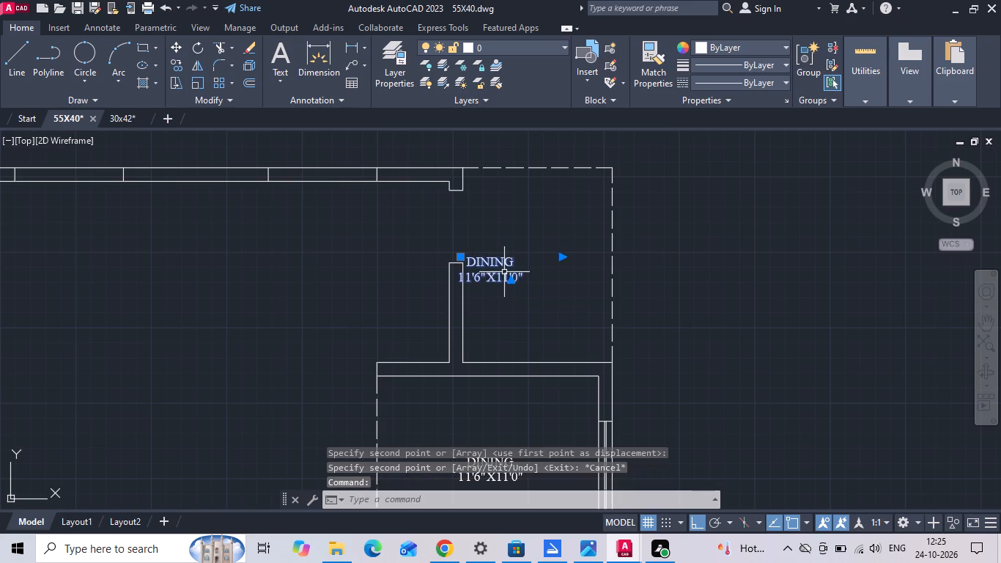
right_click(504, 272)
left_click_drag(536, 269, 548, 277)
left_click(703, 306)
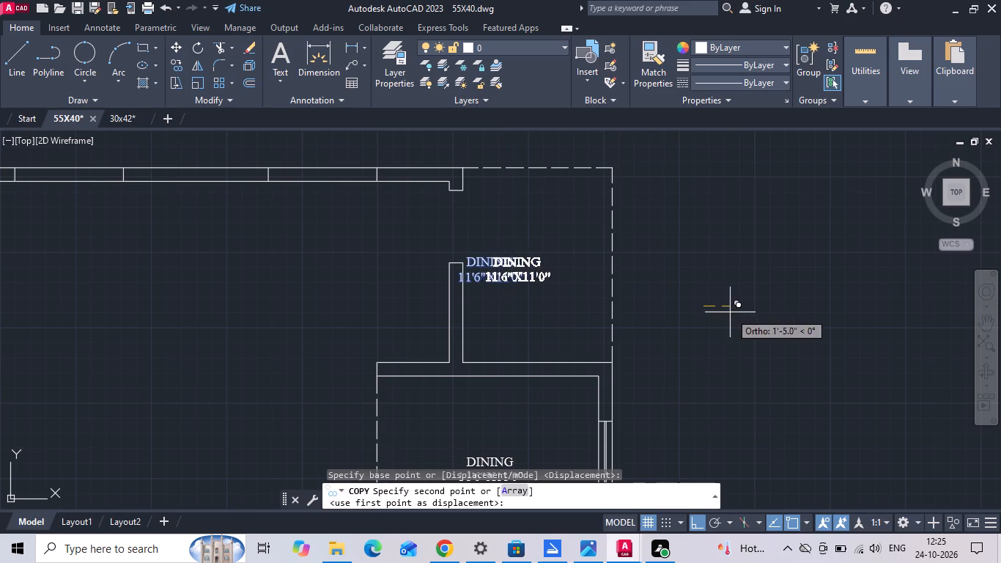
left_click(750, 301)
key("Escape")
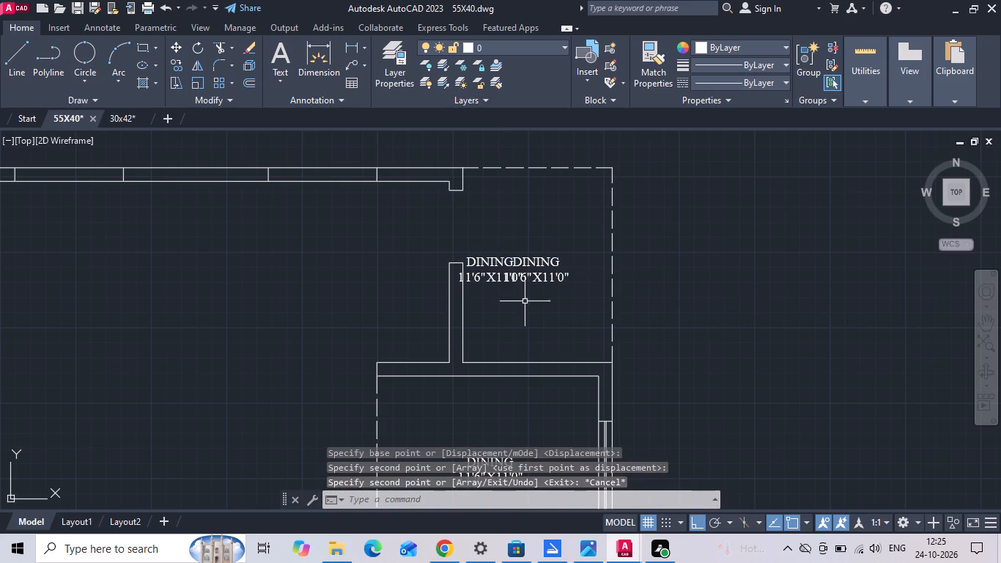
left_click(490, 271)
key("Delete")
Edit the label in the sitout so the second value of its size reads 10'9".
scroll(737, 300, "down", 2)
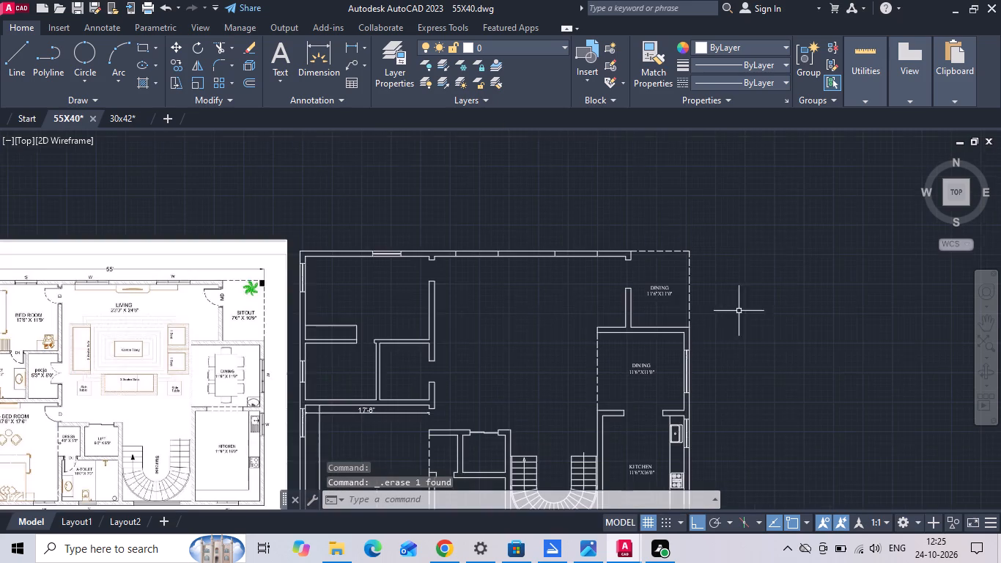
scroll(149, 307, "up", 1)
scroll(199, 343, "up", 2)
scroll(155, 343, "down", 3)
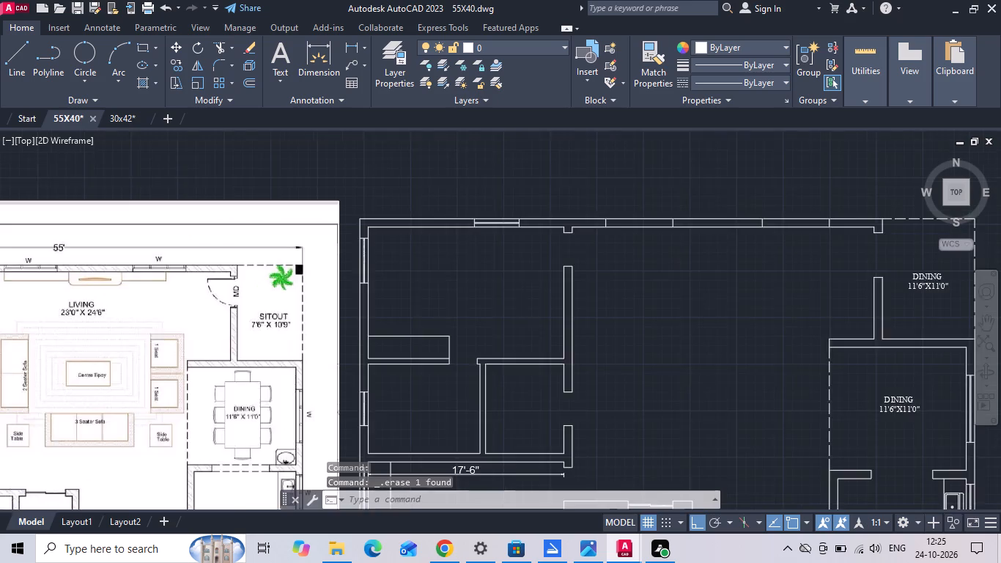
scroll(676, 317, "up", 2)
scroll(601, 298, "up", 2)
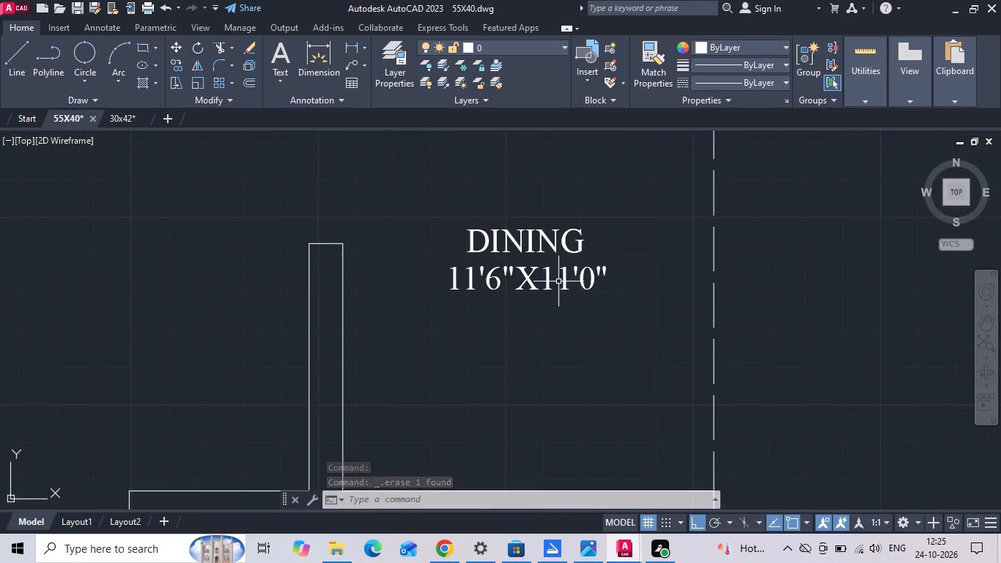
double_click(566, 292)
double_click(569, 282)
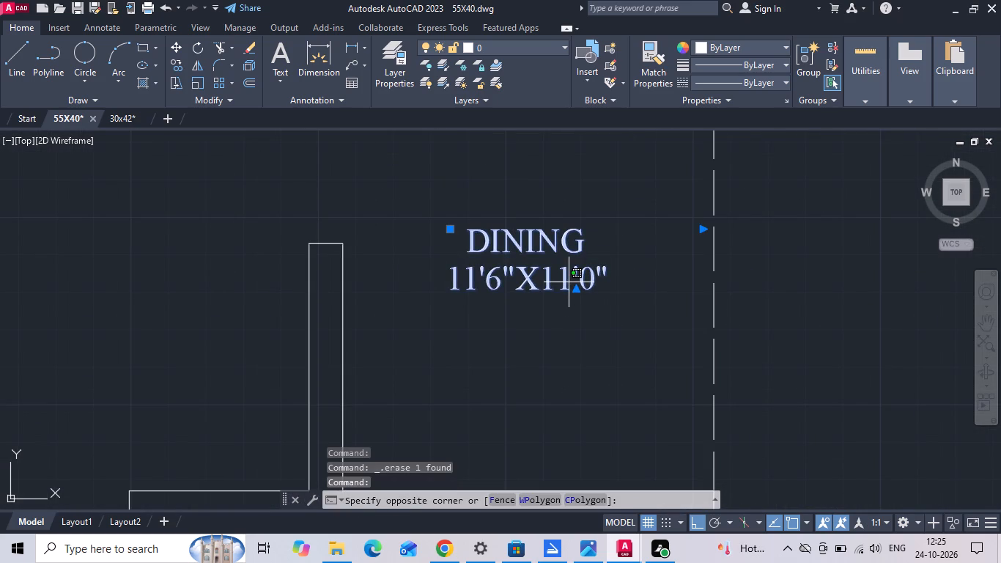
double_click(564, 285)
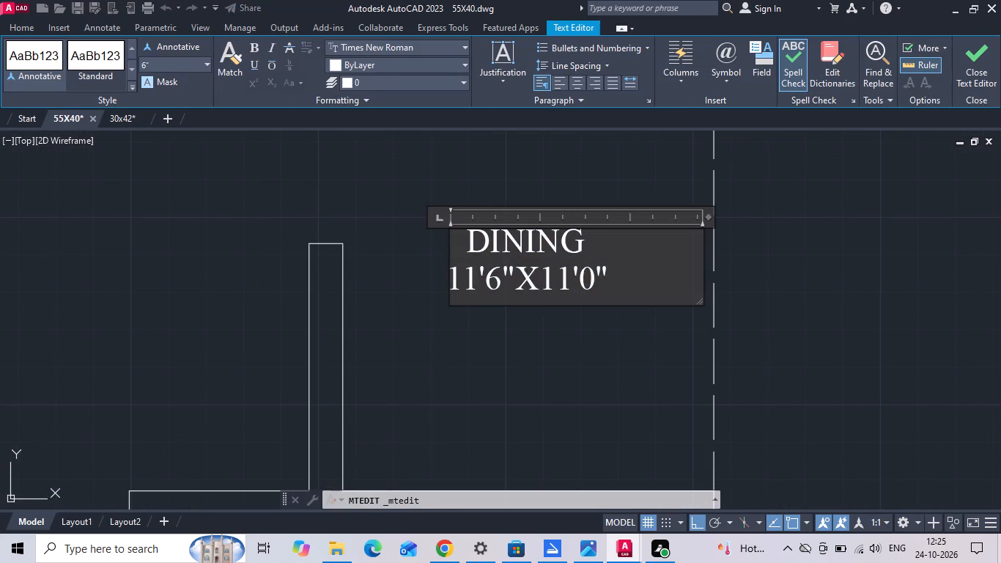
left_click(566, 290)
key("BackSpace")
key("0")
left_click(594, 281)
key("BackSpace")
key("9")
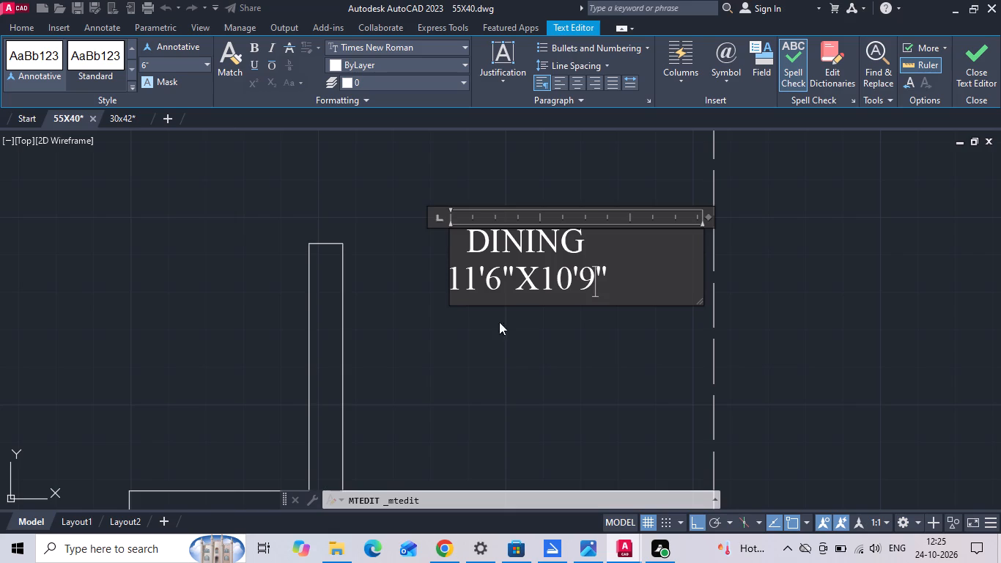
Replace the leading 11 in the sitout label's size line with 7.
left_click(499, 283)
left_click(471, 288)
key("Insert")
key("BackSpace")
key("BackSpace")
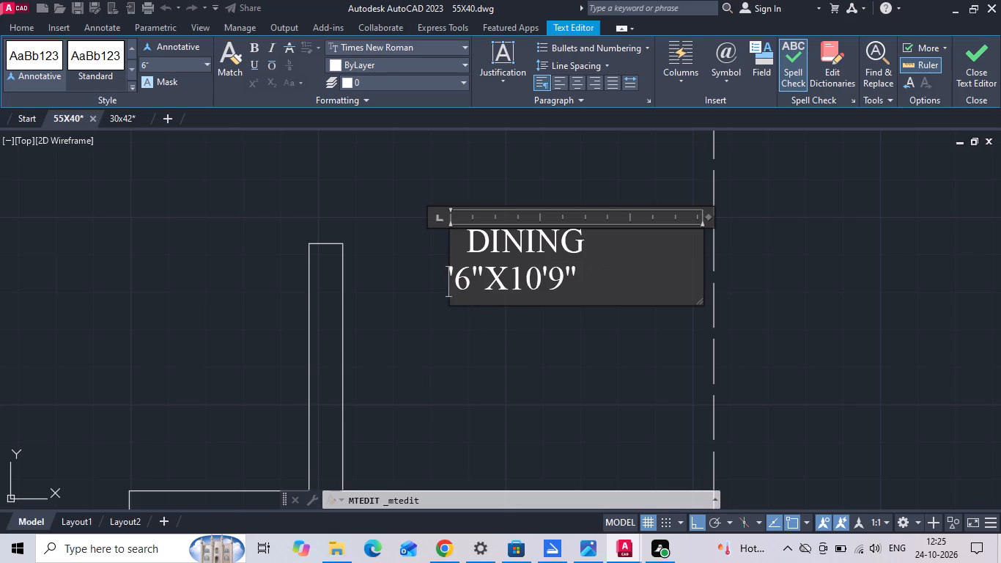
key("7")
Check the sitout's label on the reference plan and remove the two spaces before DINING in the edited label.
scroll(761, 279, "down", 4)
scroll(285, 320, "up", 3)
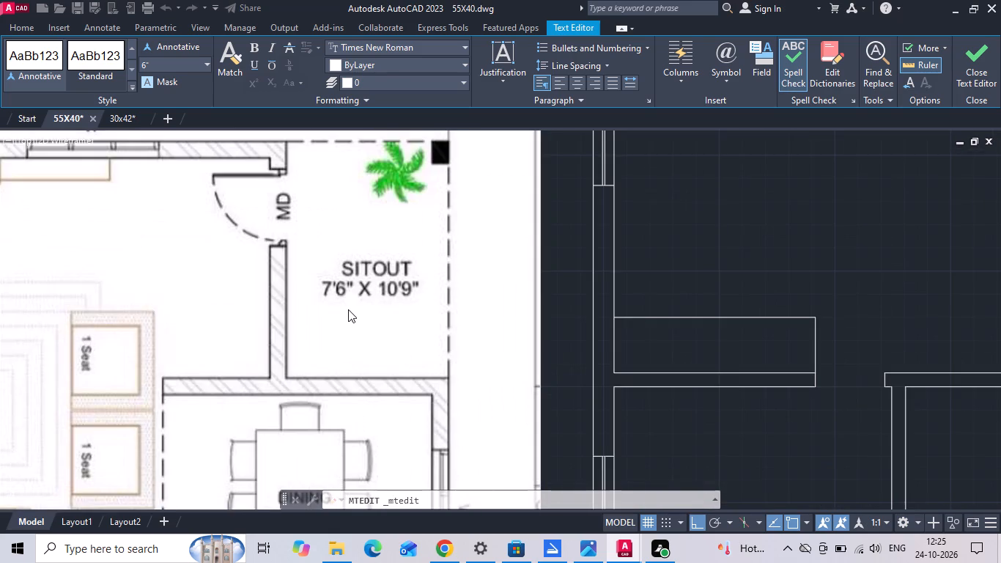
scroll(301, 305, "down", 4)
scroll(487, 293, "up", 2)
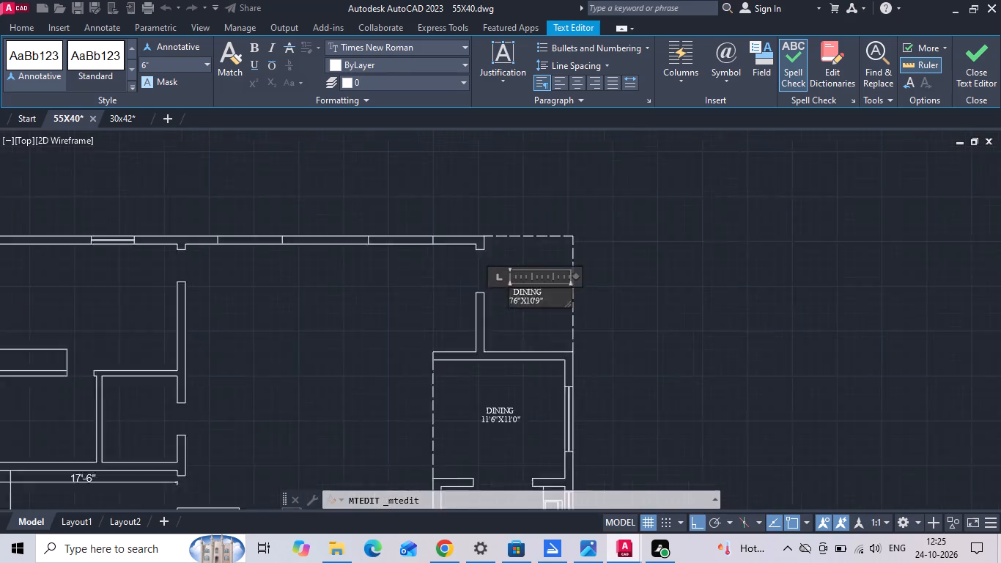
scroll(514, 288, "up", 4)
left_click(415, 279)
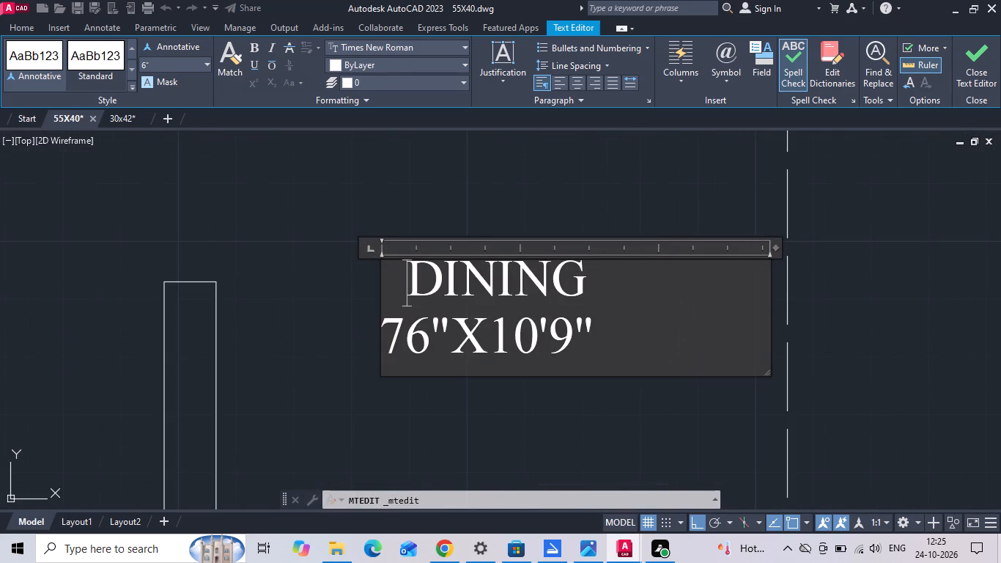
key("BackSpace")
key("BackSpace")
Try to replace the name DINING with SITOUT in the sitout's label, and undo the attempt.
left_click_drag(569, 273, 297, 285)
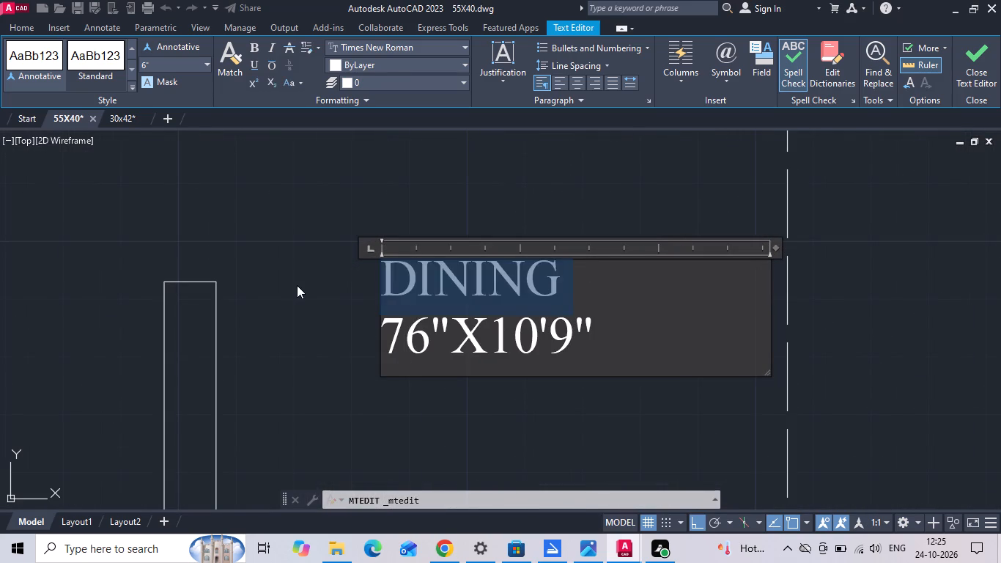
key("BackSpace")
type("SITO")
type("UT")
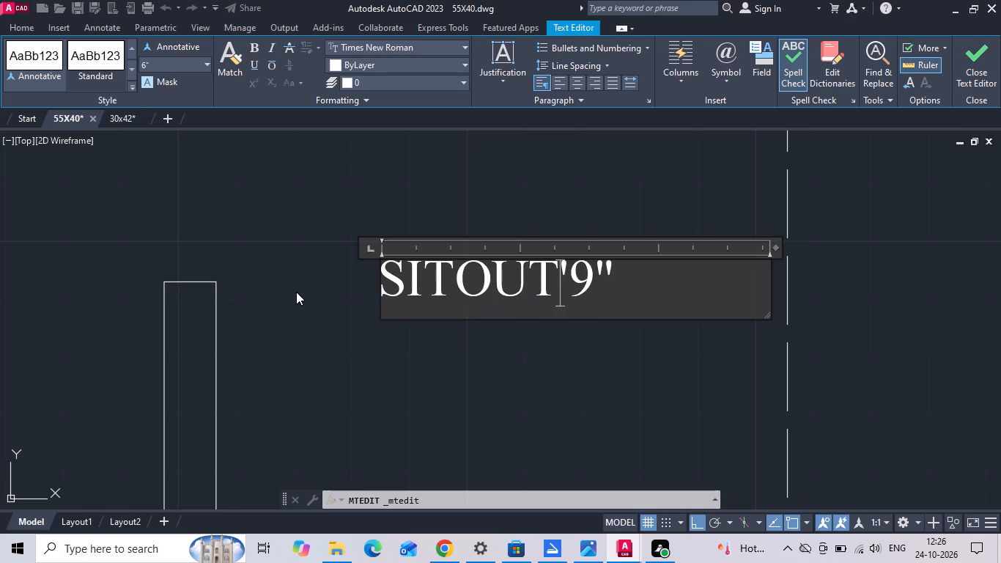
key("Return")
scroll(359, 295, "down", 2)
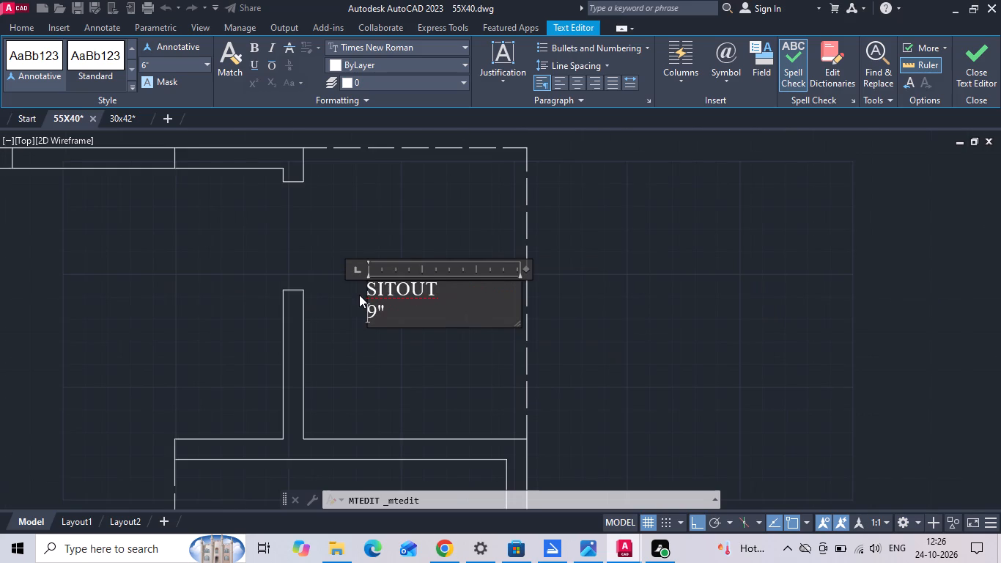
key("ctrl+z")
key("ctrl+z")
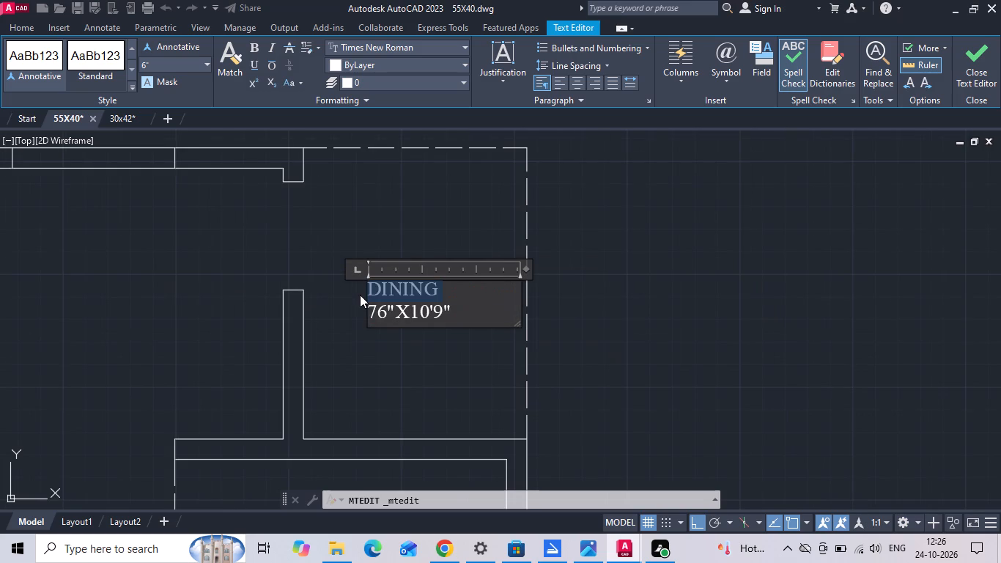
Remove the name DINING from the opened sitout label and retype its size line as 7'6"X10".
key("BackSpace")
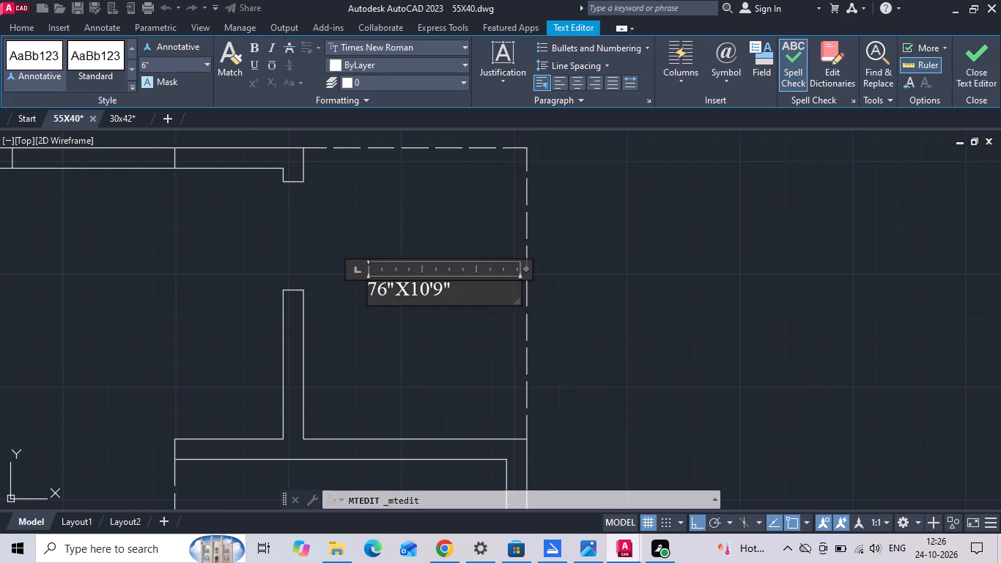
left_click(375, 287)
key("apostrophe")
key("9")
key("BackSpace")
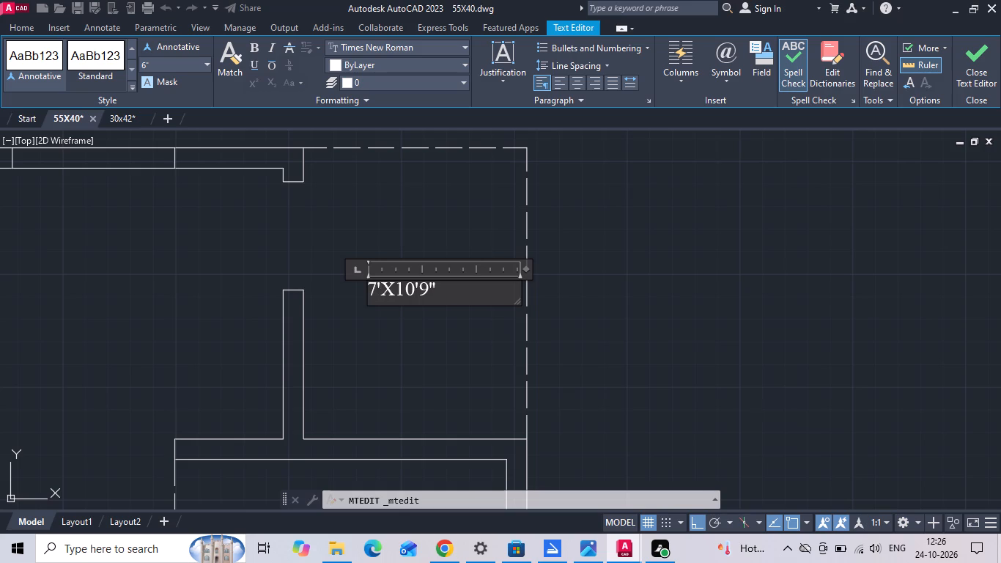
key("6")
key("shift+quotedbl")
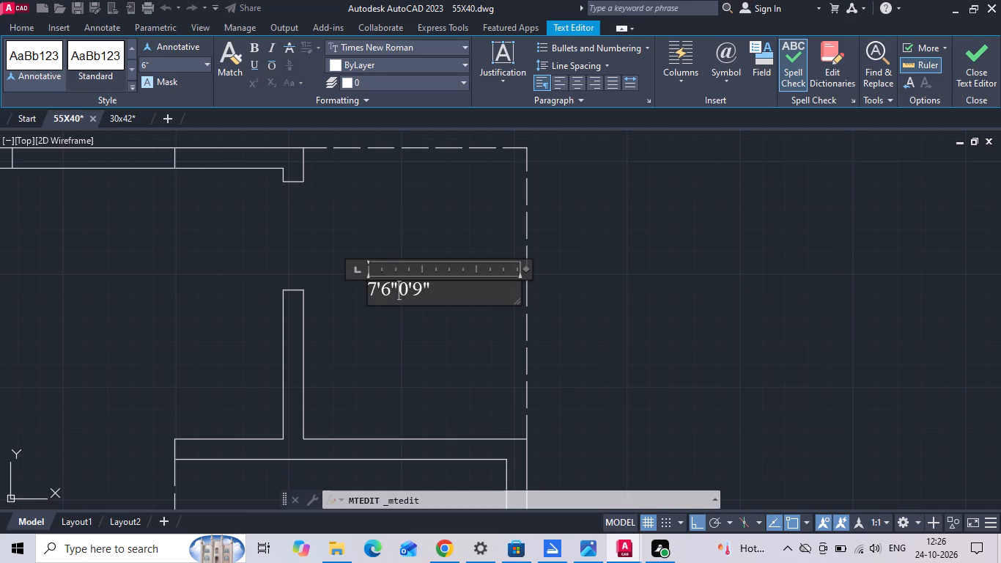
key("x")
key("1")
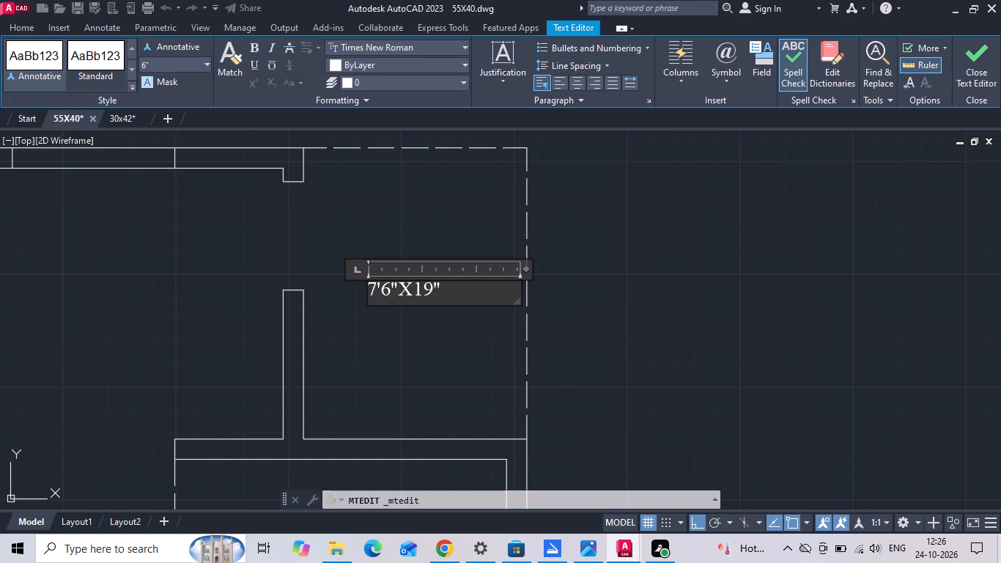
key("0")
Clear all remaining text from the opened sitout label and close it.
left_click_drag(439, 287, 355, 306)
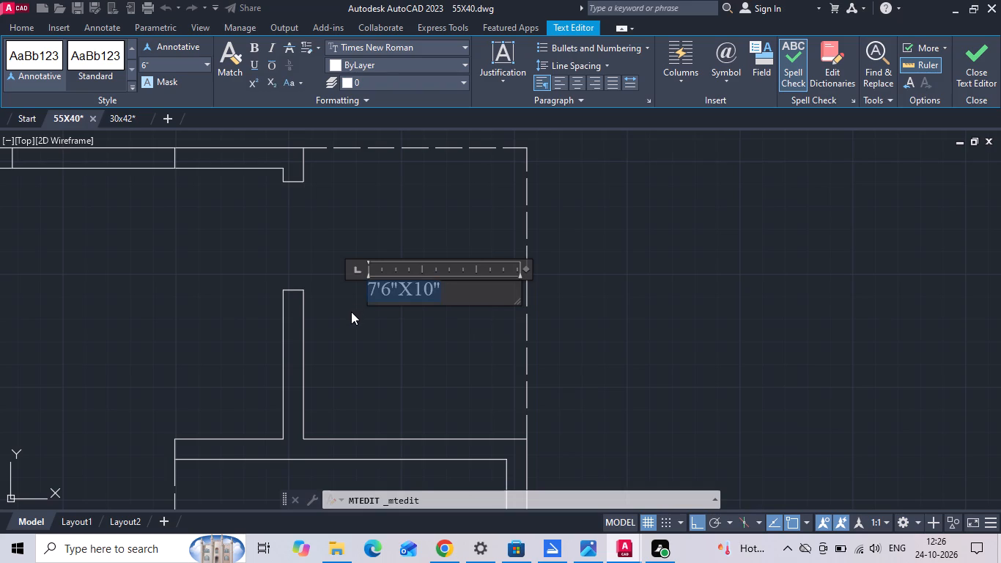
key("Delete")
scroll(462, 231, "down", 2)
left_click(651, 229)
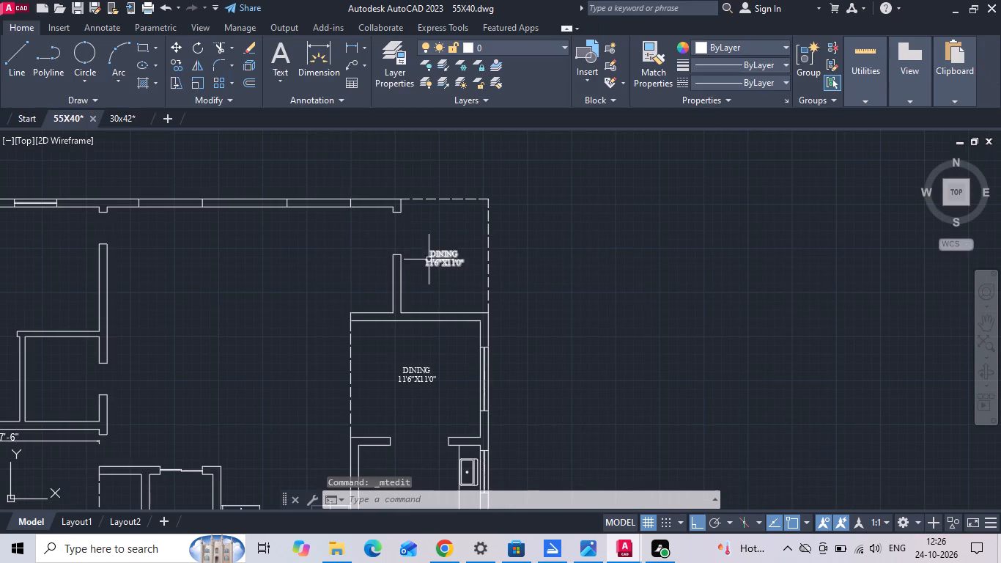
Set the size line of the remaining DINING label in the sitout to 7'6"X10'9".
double_click(427, 258)
scroll(435, 263, "up", 6)
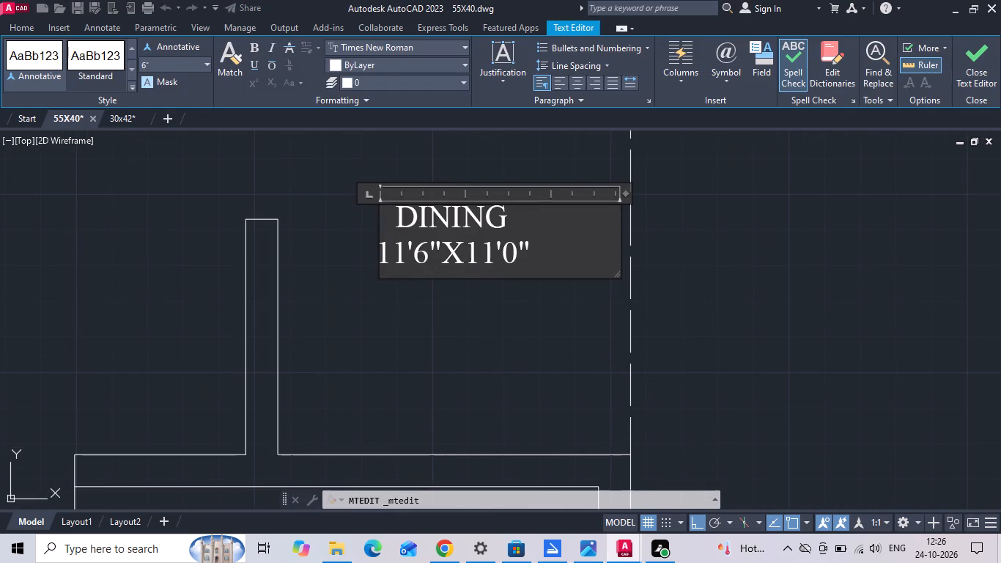
left_click(403, 251)
key("BackSpace")
key("BackSpace")
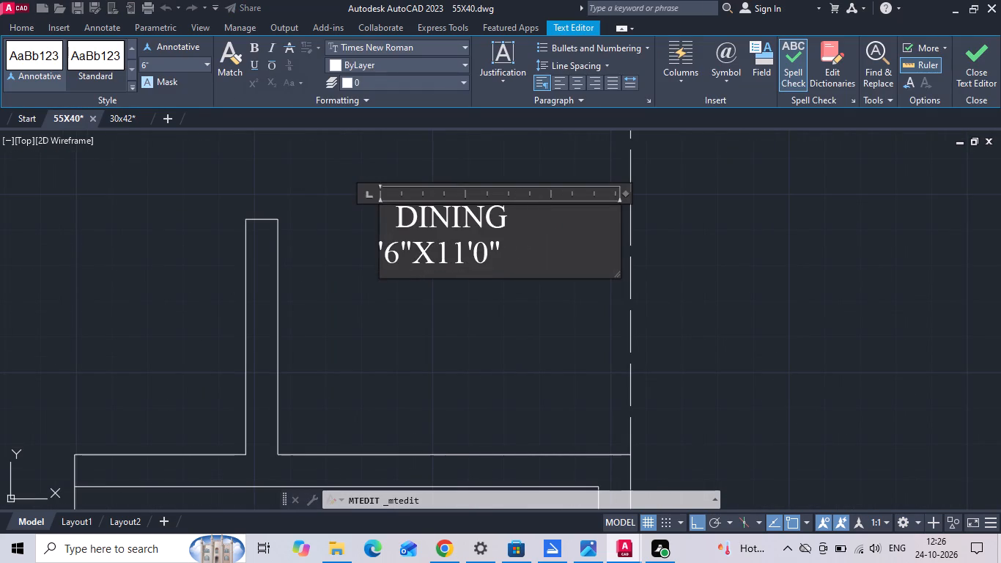
key("7")
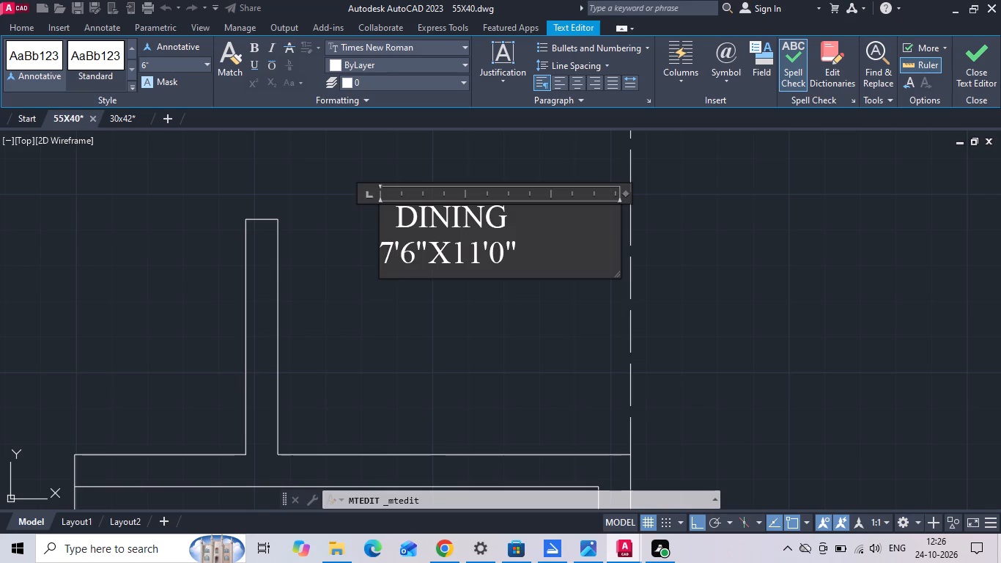
left_click(479, 255)
key("BackSpace")
key("0")
left_click(500, 264)
key("BackSpace")
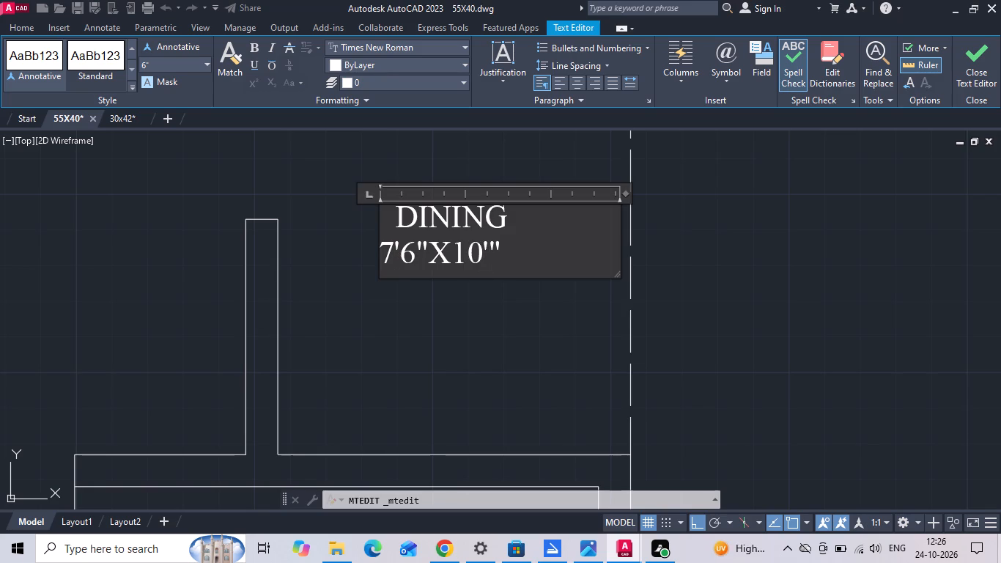
key("9")
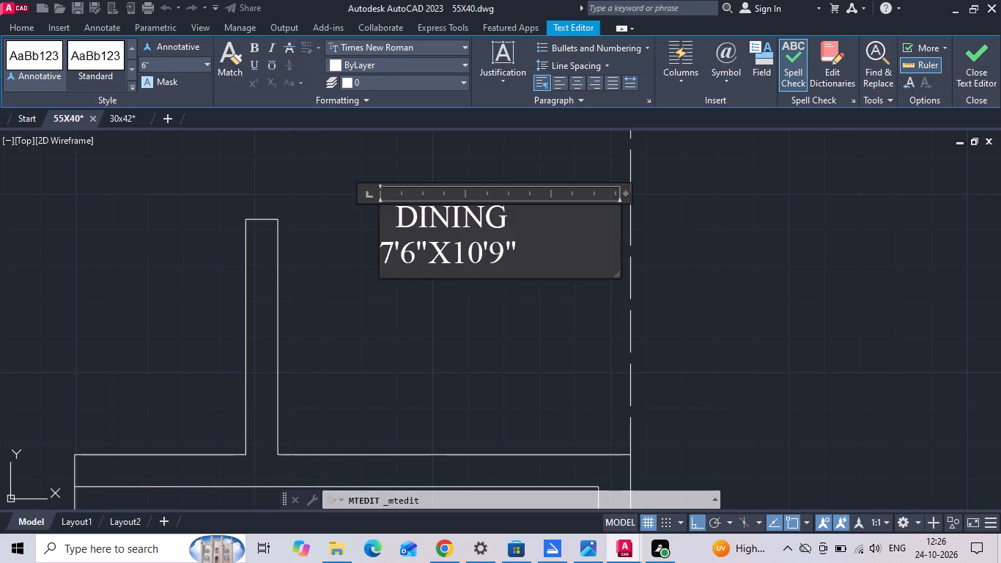
Replace the name DINING with SITOUT in the sitout's label and remove one space before it.
left_click(399, 216)
type("SI")
type("TOUT")
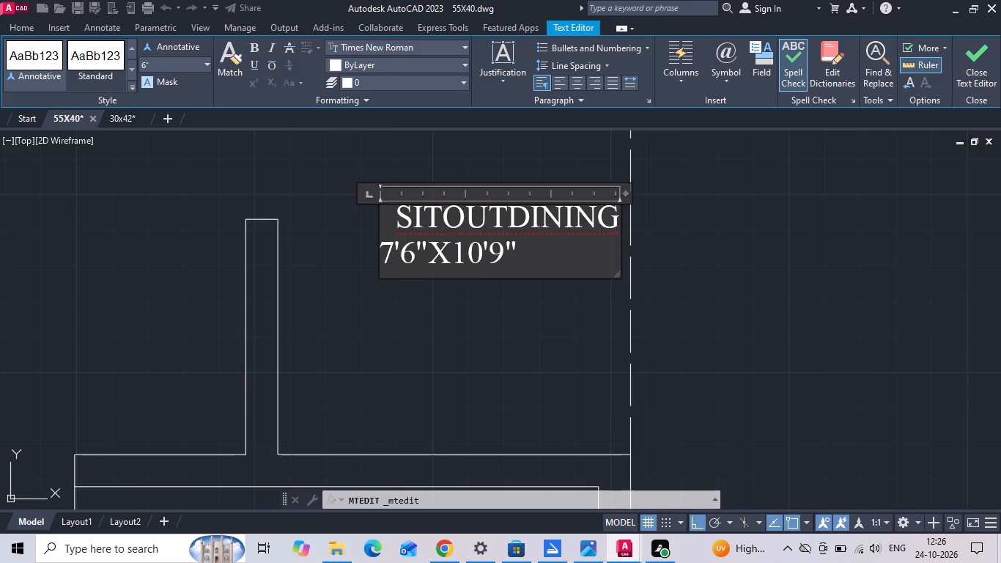
left_click(613, 221)
key("BackSpace")
key("BackSpace")
key("BackSpace")
key("BackSpace")
key("BackSpace")
key("BackSpace")
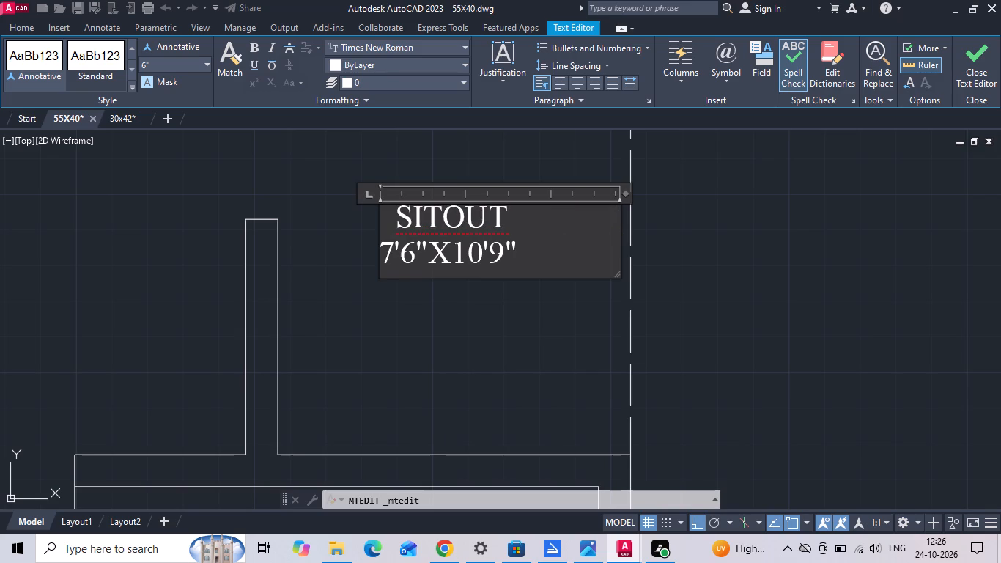
left_click(402, 219)
key("BackSpace")
left_click(449, 320)
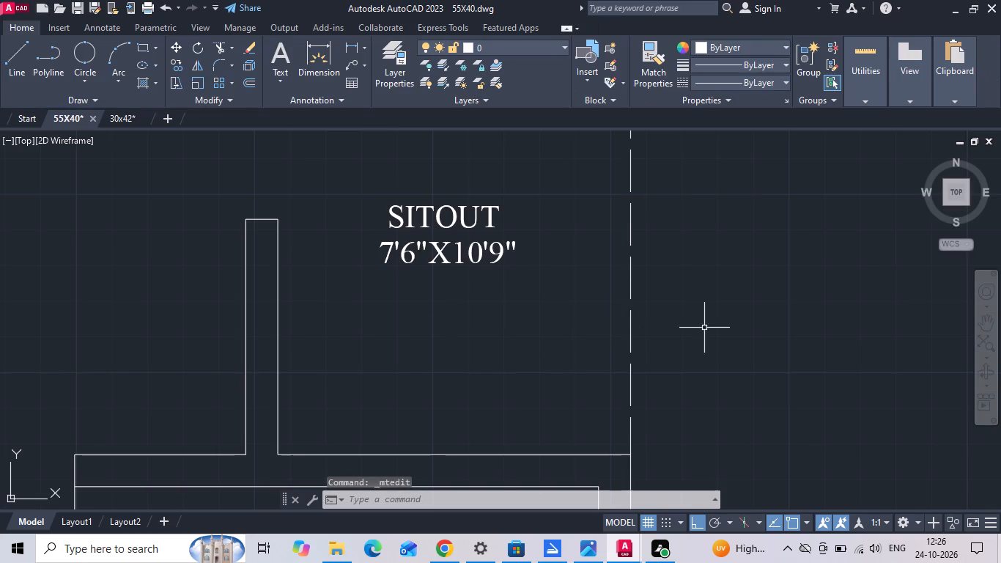
Copy the SITOUT label about 18'-9" straight across into the living room.
scroll(722, 292, "down", 3)
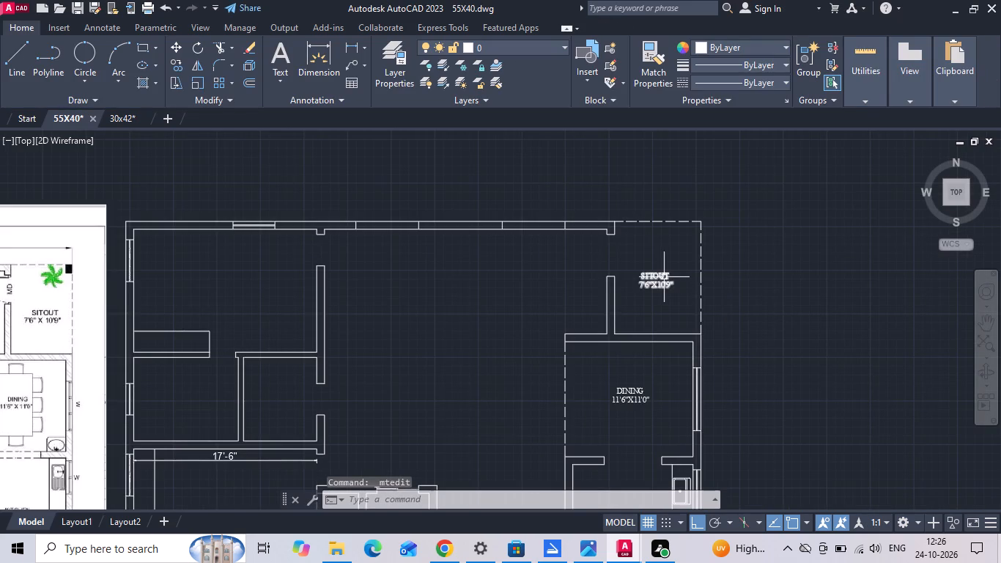
left_click(662, 276)
right_click(661, 276)
left_click(679, 281)
left_click_drag(638, 290, 632, 291)
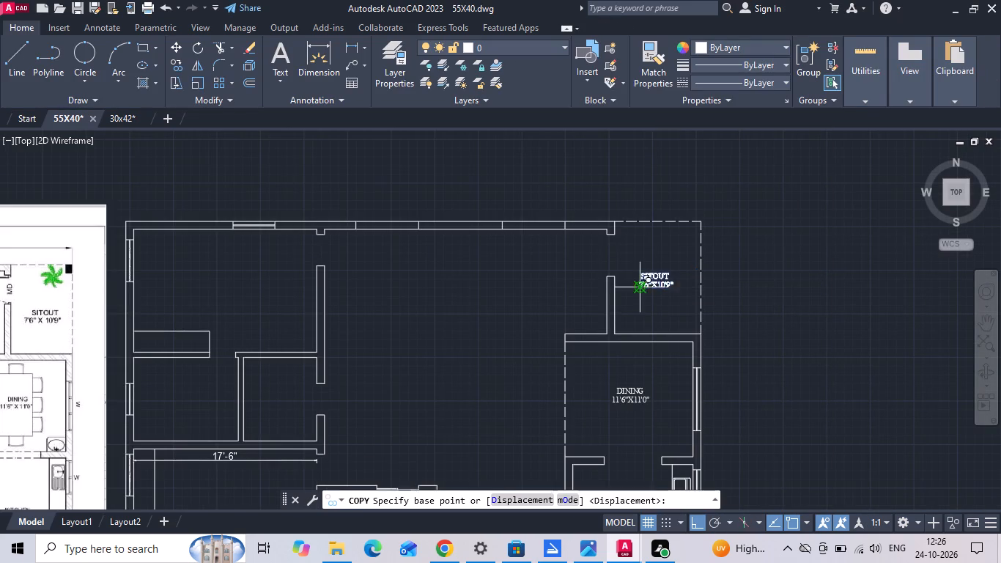
left_click(445, 364)
key("Escape")
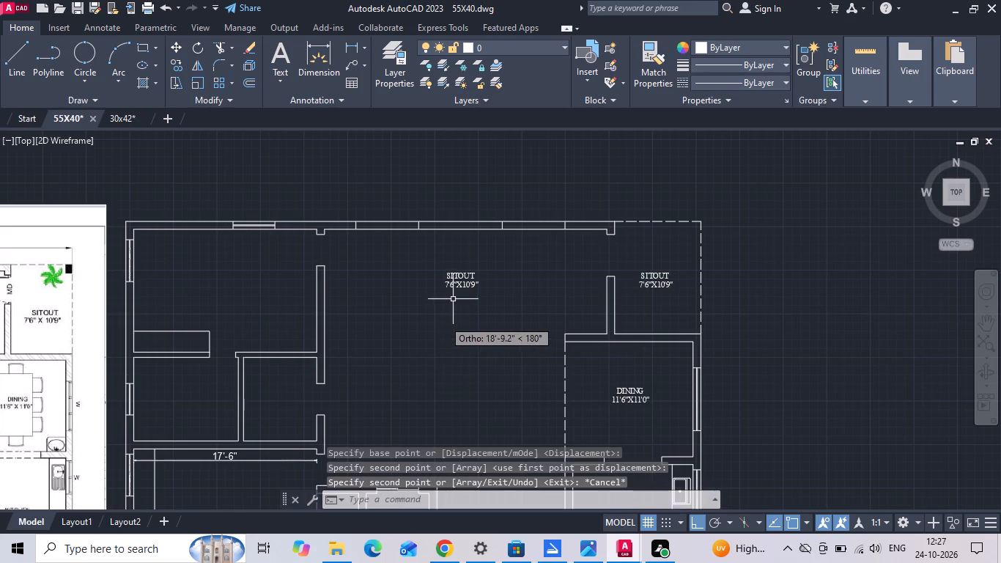
Copy the living room's SITOUT label about 7'-7" straight down to the room's middle and erase the upper copy.
left_click(457, 290)
left_click(454, 273)
right_click(454, 273)
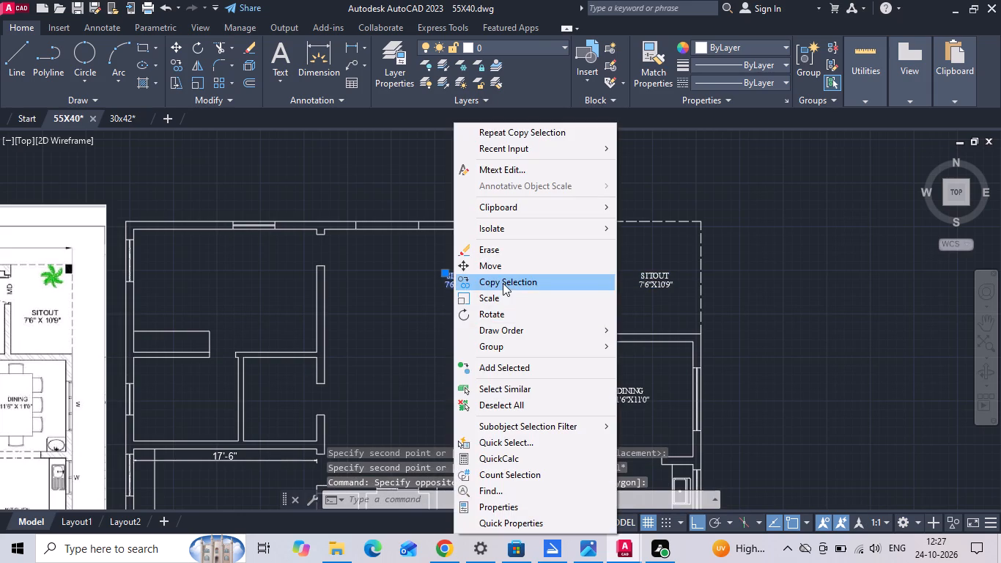
left_click(503, 283)
left_click_drag(457, 309, 448, 325)
middle_click_drag(429, 396, 448, 304)
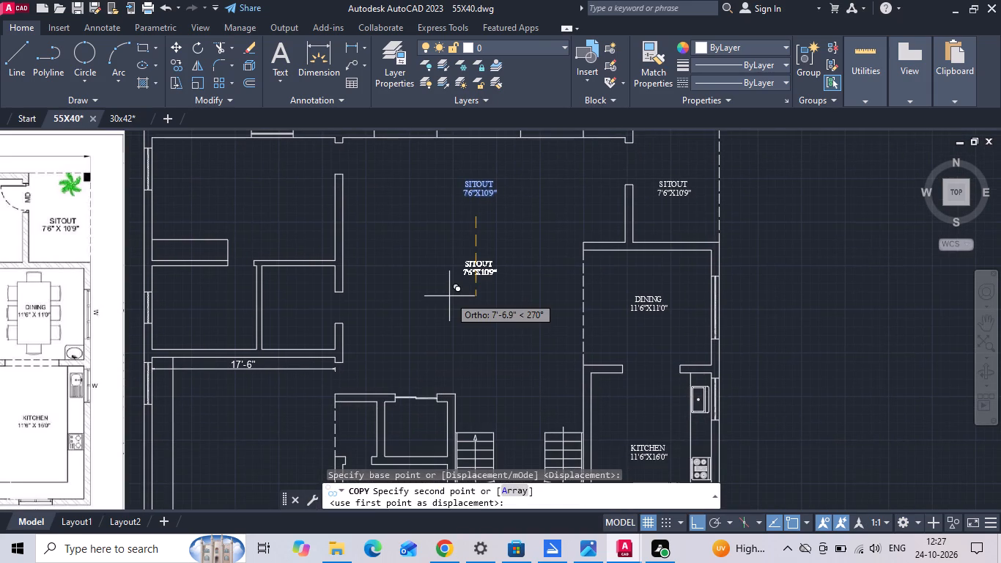
left_click(449, 296)
key("Escape")
left_click(466, 187)
key("Delete")
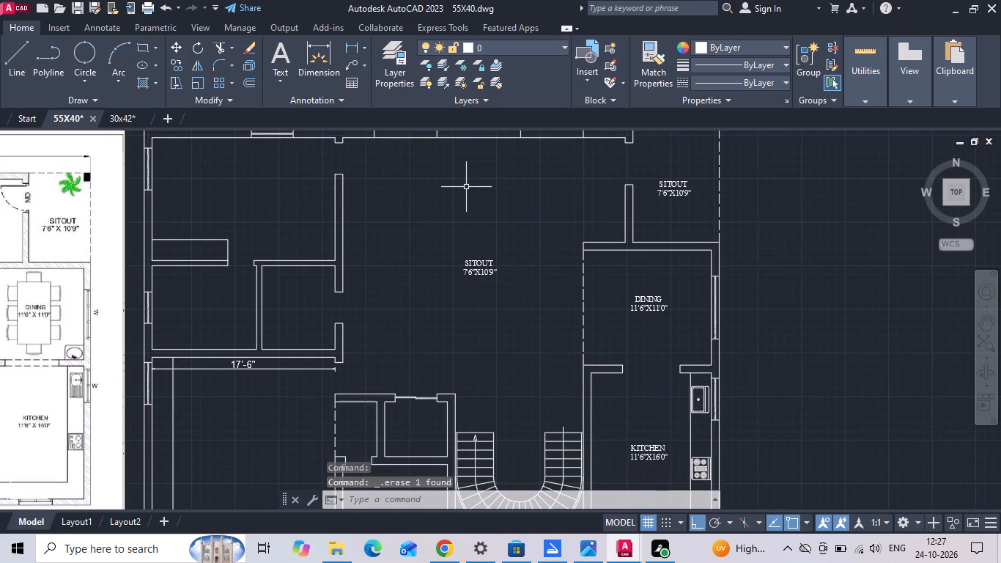
Check the living room's size on the reference plan and set the second value in the copied label to 24'6".
middle_click_drag(487, 203, 560, 231)
scroll(577, 243, "down", 1)
scroll(188, 251, "up", 1)
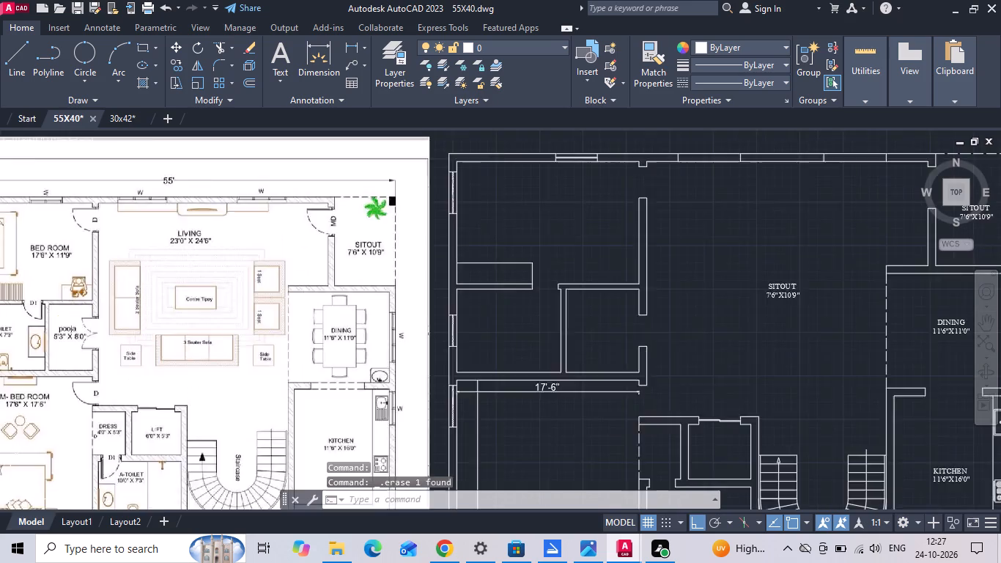
scroll(188, 251, "up", 1)
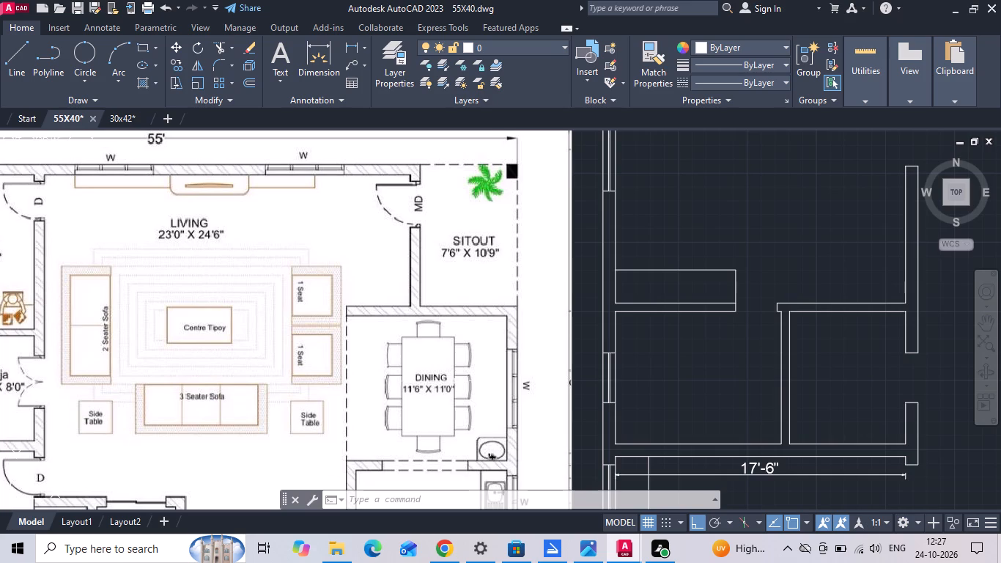
middle_click_drag(514, 364, 86, 389)
scroll(697, 337, "up", 3)
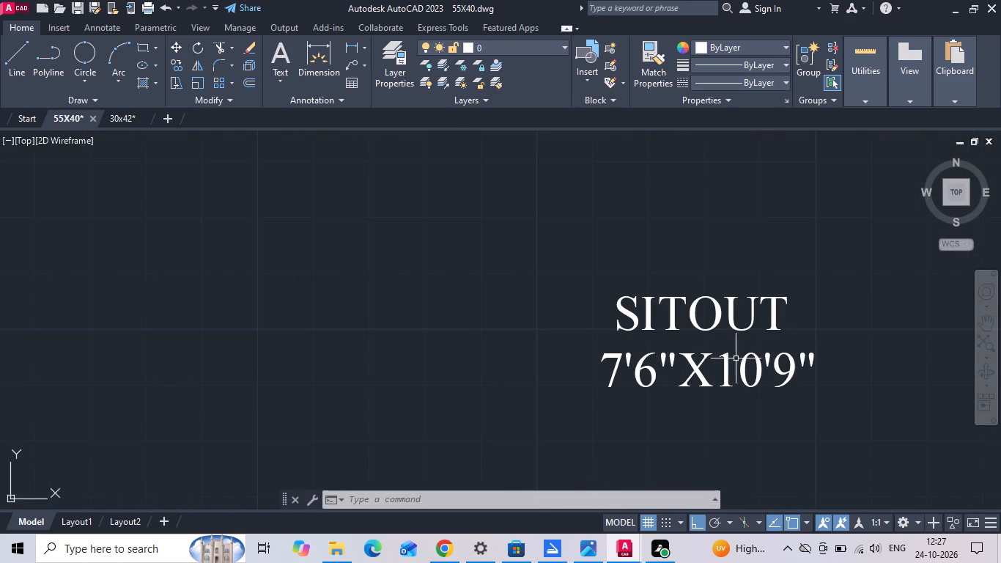
double_click(760, 372)
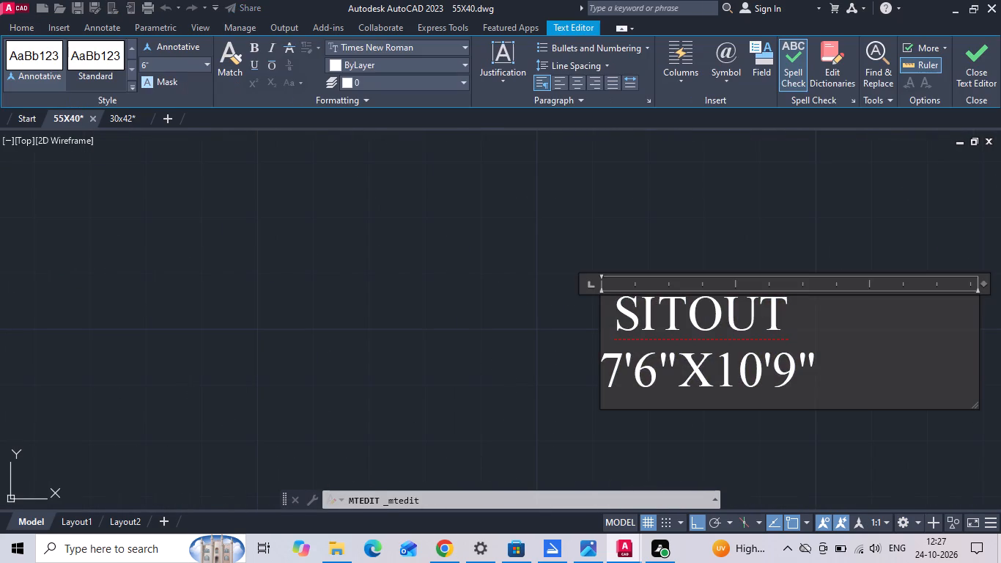
key("BackSpace")
key("BackSpace")
type("24")
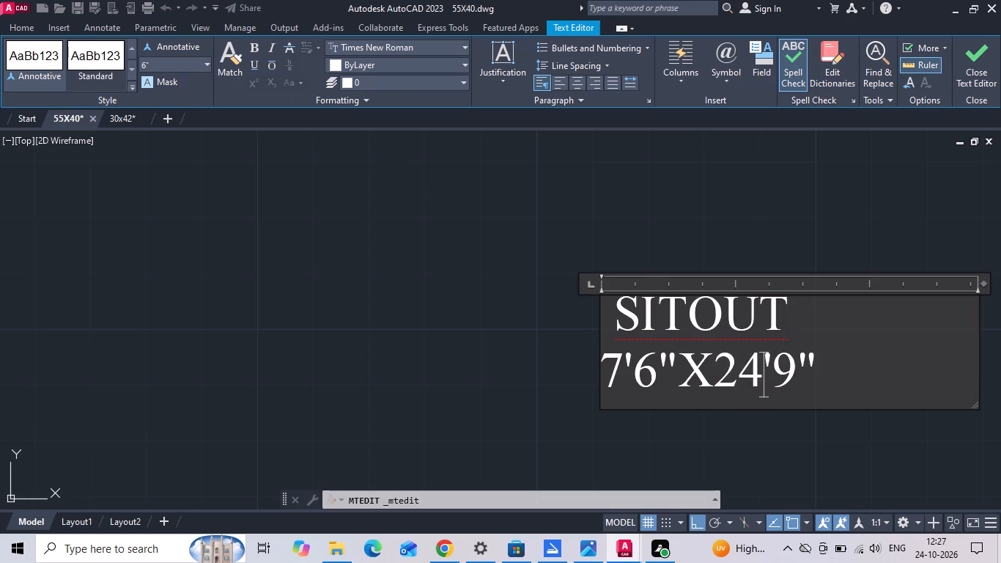
left_click(793, 384)
key("BackSpace")
key("6")
Set the first value of the living room label's size to 23'0".
left_click(657, 370)
key("BackSpace")
key("0")
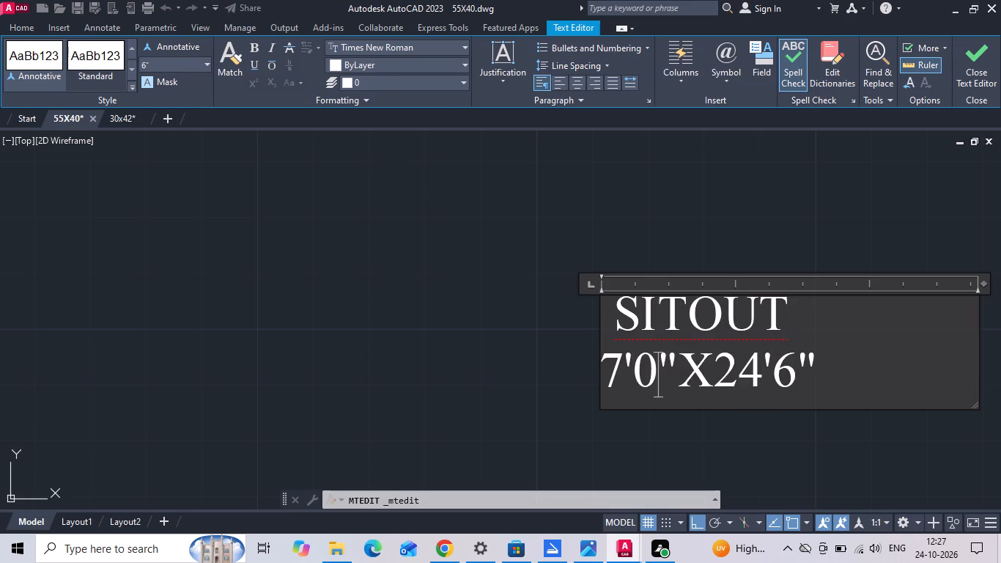
left_click(623, 372)
key("BackSpace")
type("23")
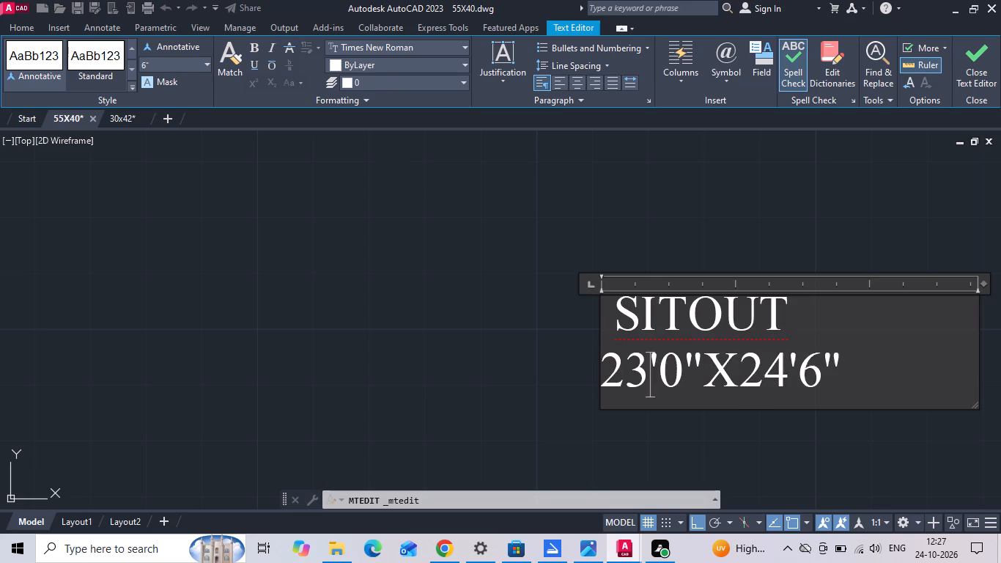
Replace the name SITOUT with LIVING in the living room label and indent it one more space above the size.
left_click(777, 331)
key("BackSpace")
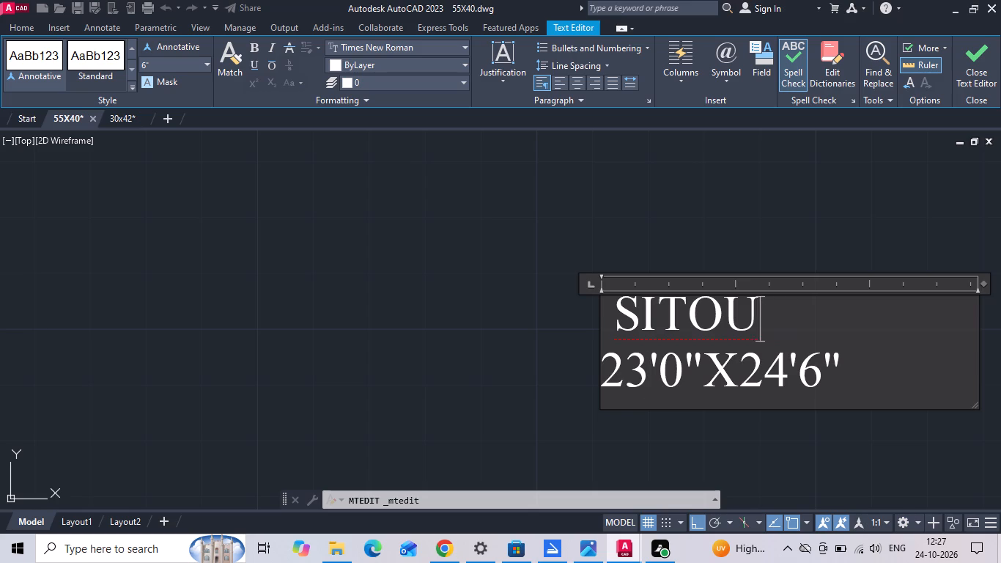
key("BackSpace")
key("BackSpace")
key("BackSpace")
key("BackSpace")
key("BackSpace")
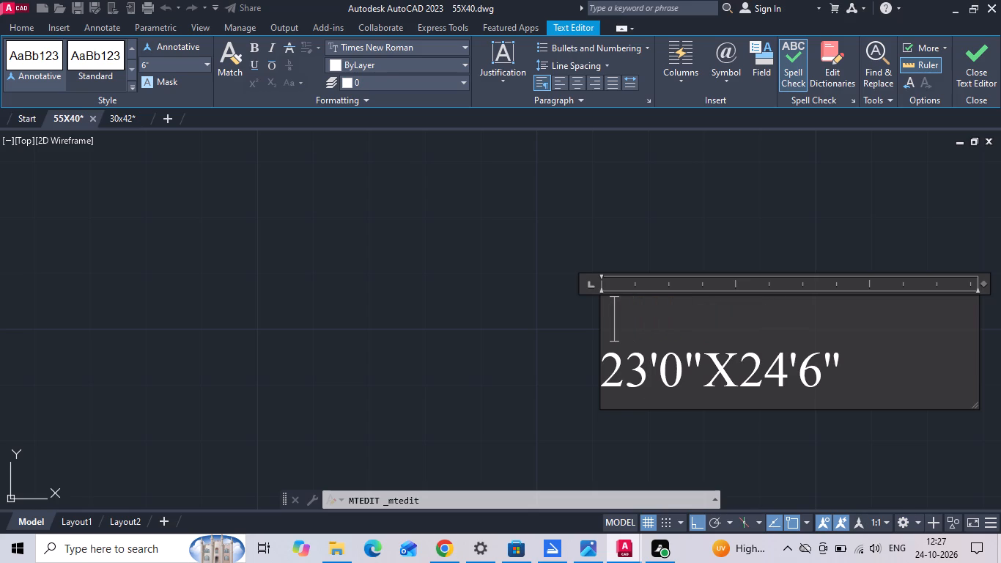
key("l")
key("i")
type("VING")
scroll(821, 342, "down", 2)
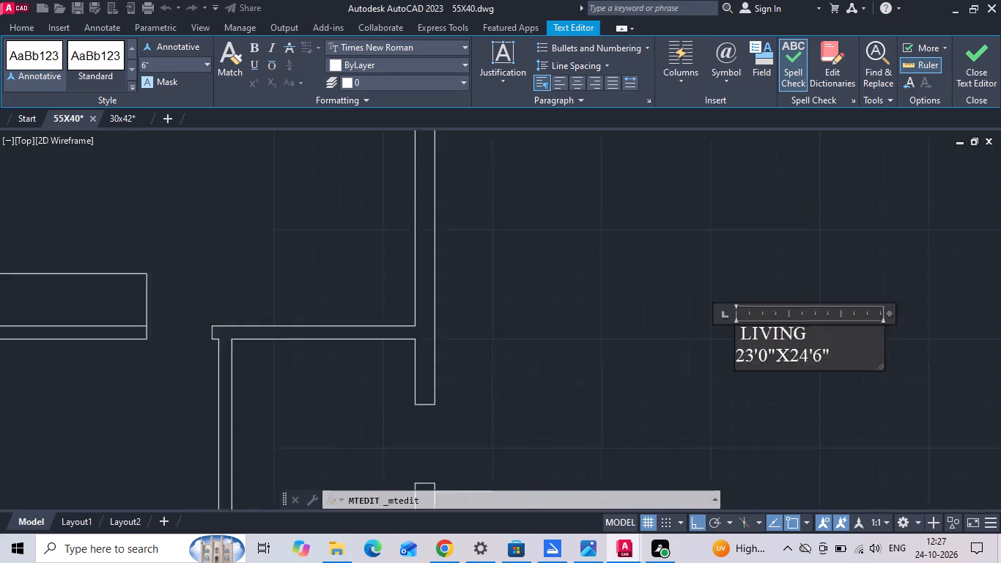
scroll(824, 346, "down", 3)
scroll(449, 348, "up", 2)
scroll(370, 287, "down", 2)
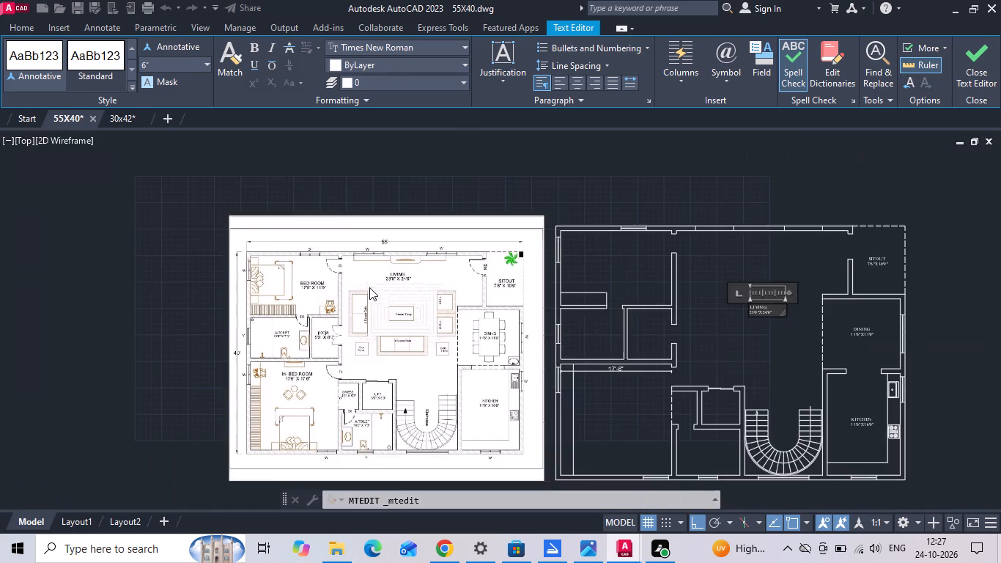
scroll(799, 295, "up", 2)
scroll(742, 342, "up", 2)
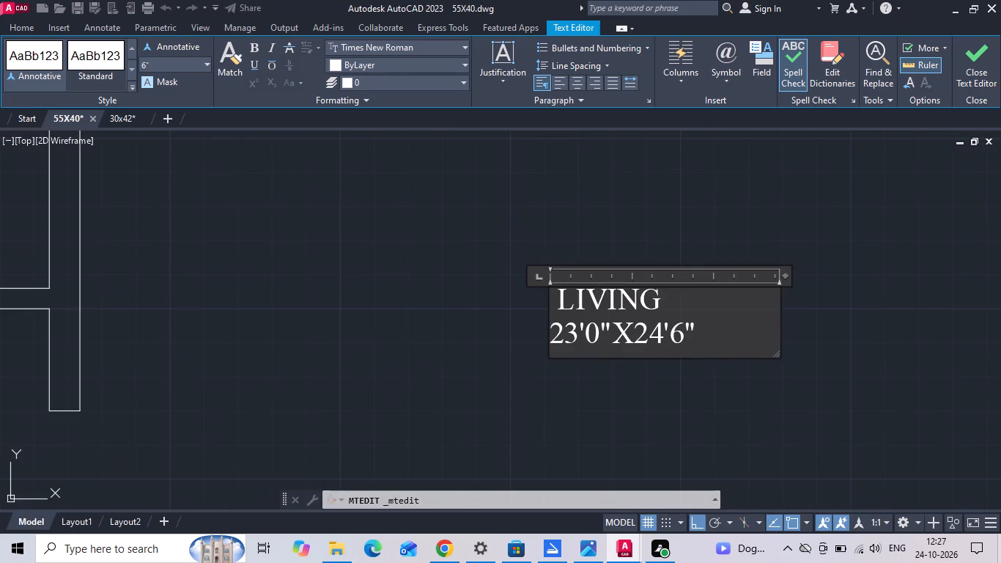
left_click(550, 304)
key("space")
left_click(514, 361)
Copy the LIVING label about 27' straight across into the attached toilet beside the pooja room.
scroll(632, 228, "down", 1)
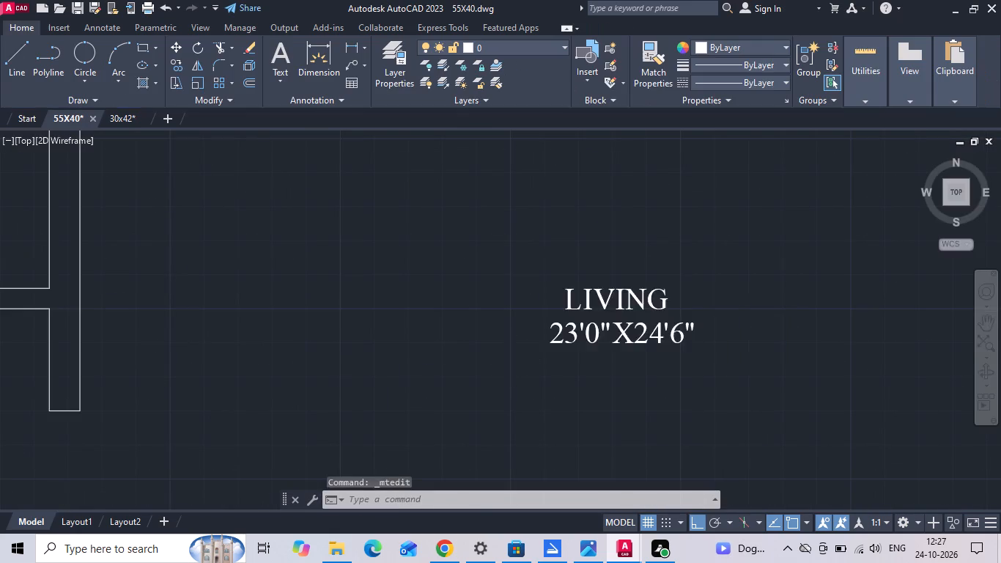
scroll(632, 228, "down", 3)
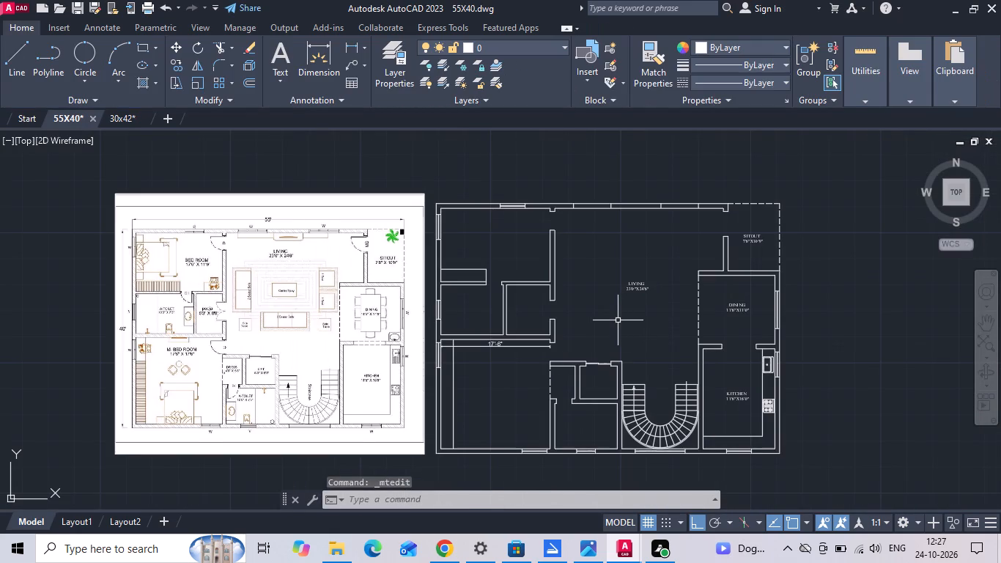
left_click(634, 287)
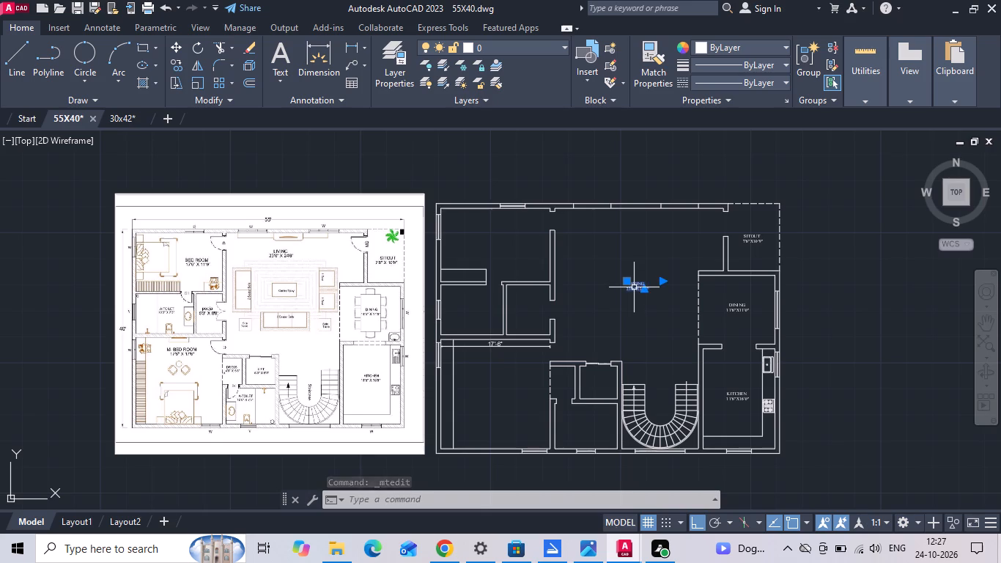
right_click(634, 287)
left_click(654, 288)
left_click(651, 290)
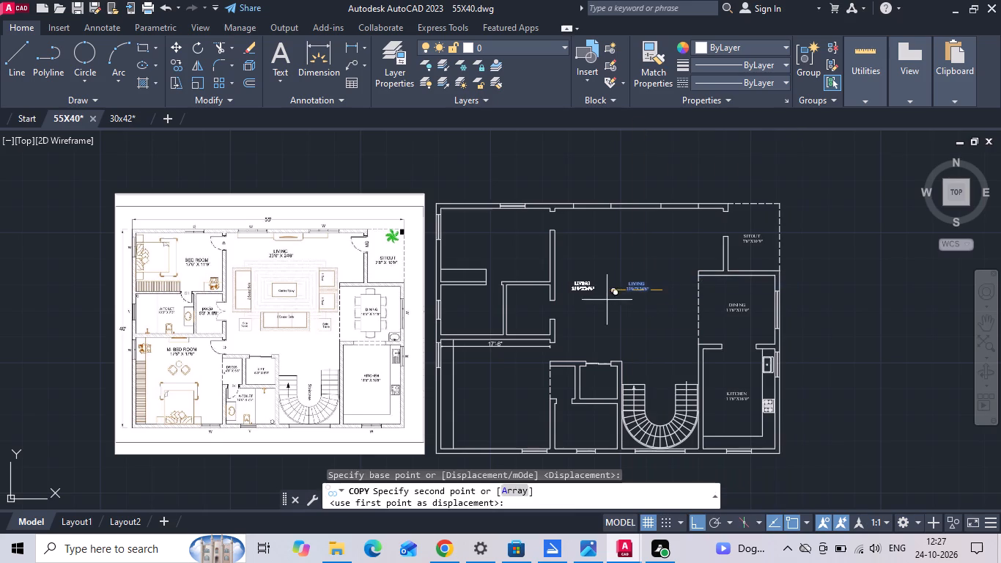
scroll(507, 312, "up", 2)
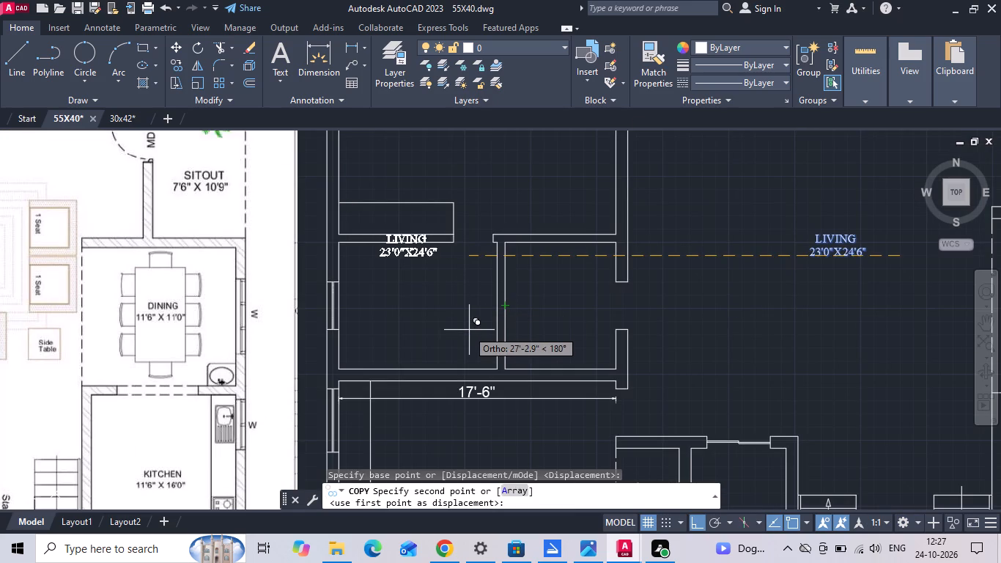
left_click(474, 332)
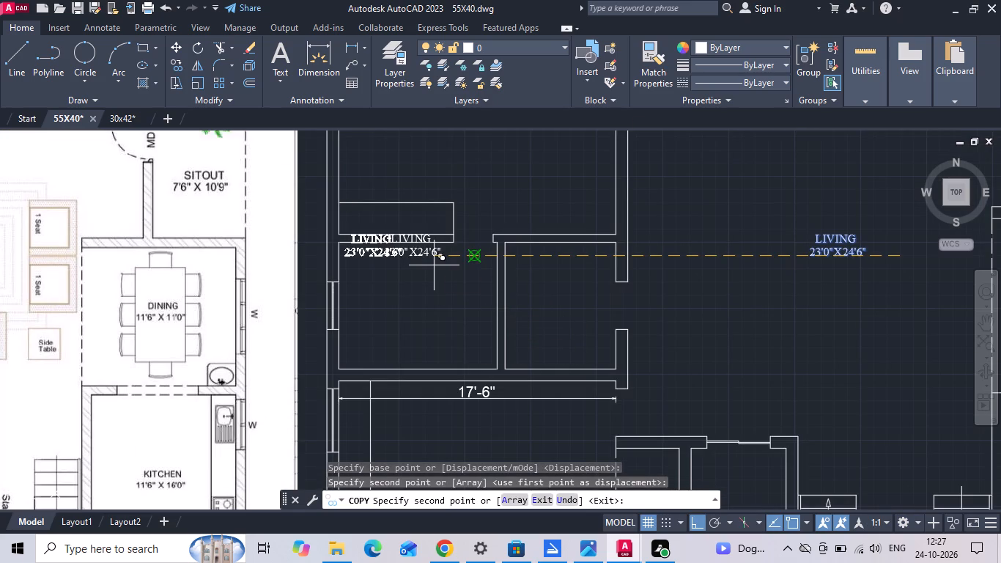
key("Escape")
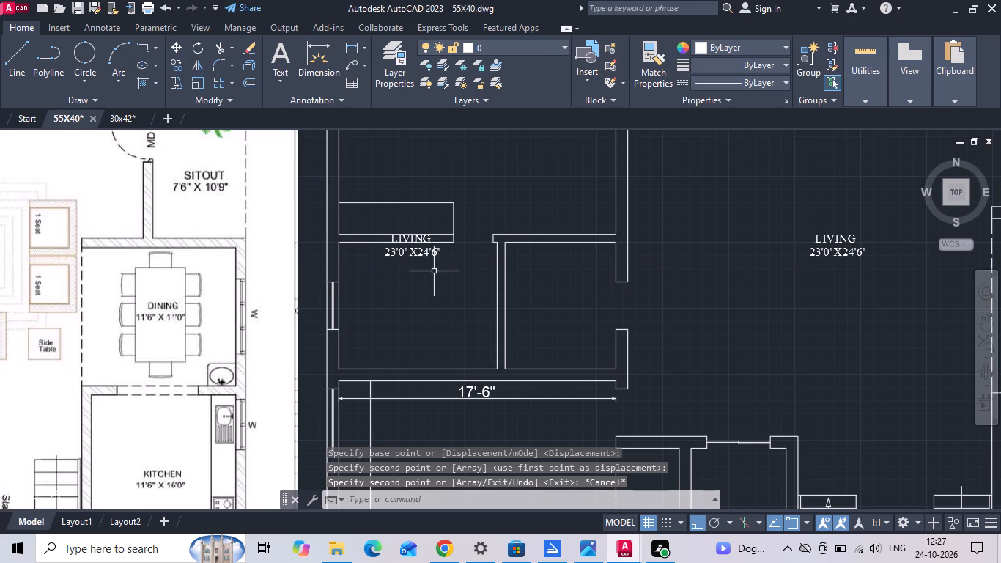
Move the copied LIVING label about 3'-8" straight down to the middle of the attached toilet.
type("M")
key("space")
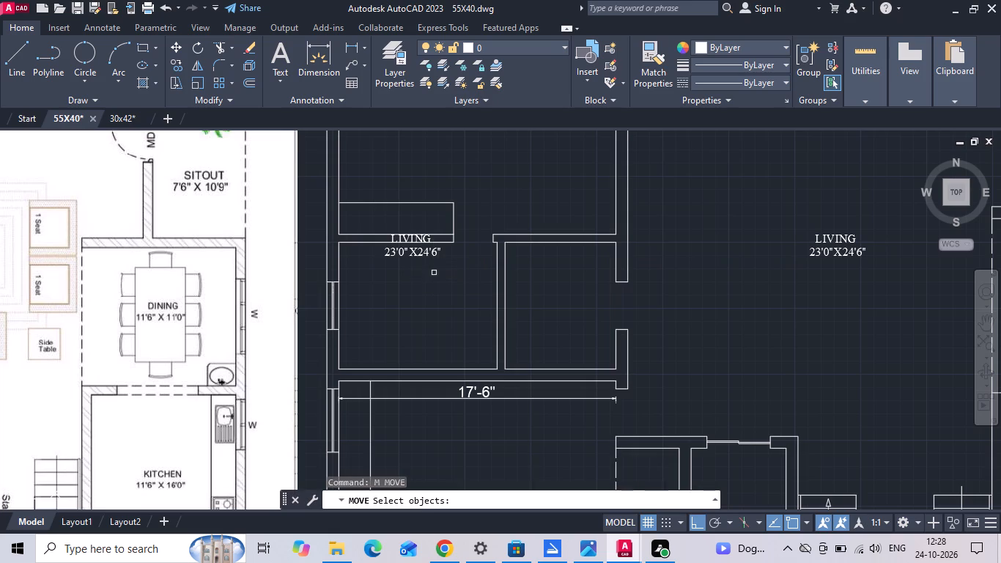
left_click(424, 251)
key("space")
left_click(421, 256)
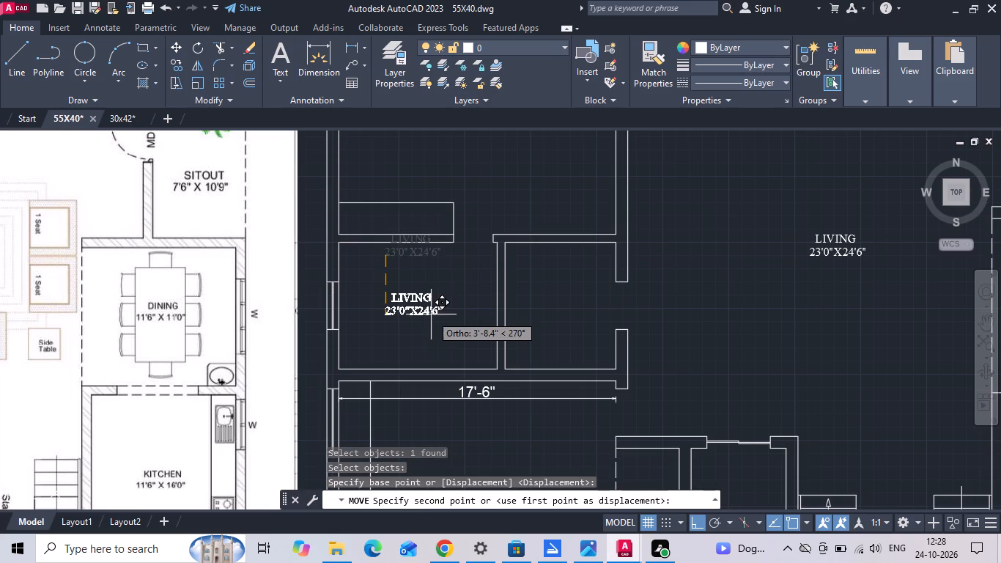
scroll(431, 315, "up", 1)
left_click(431, 315)
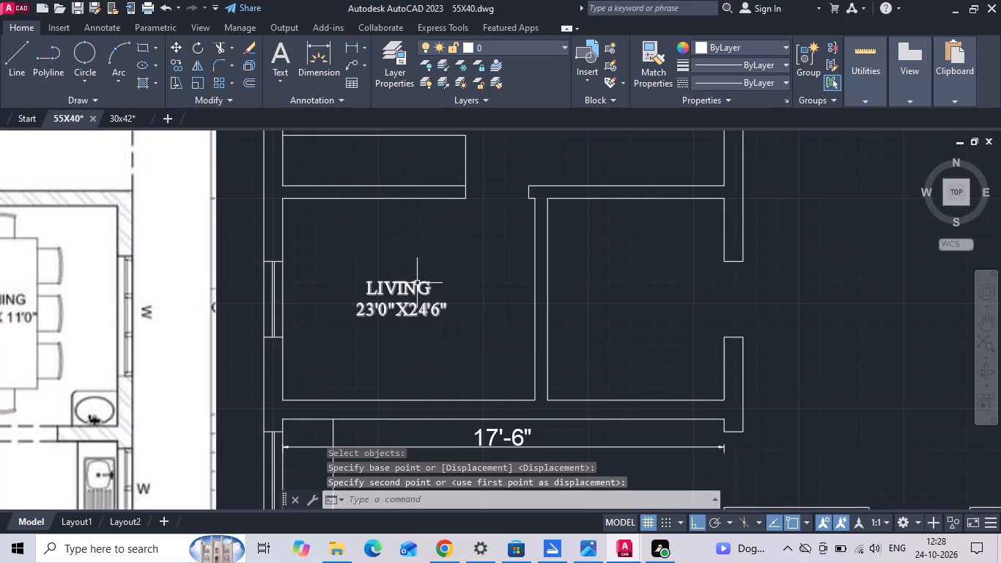
Replace the name in the copied label with A.TOILET and remove the leading spaces before it.
double_click(417, 283)
middle_click_drag(424, 294, 645, 294)
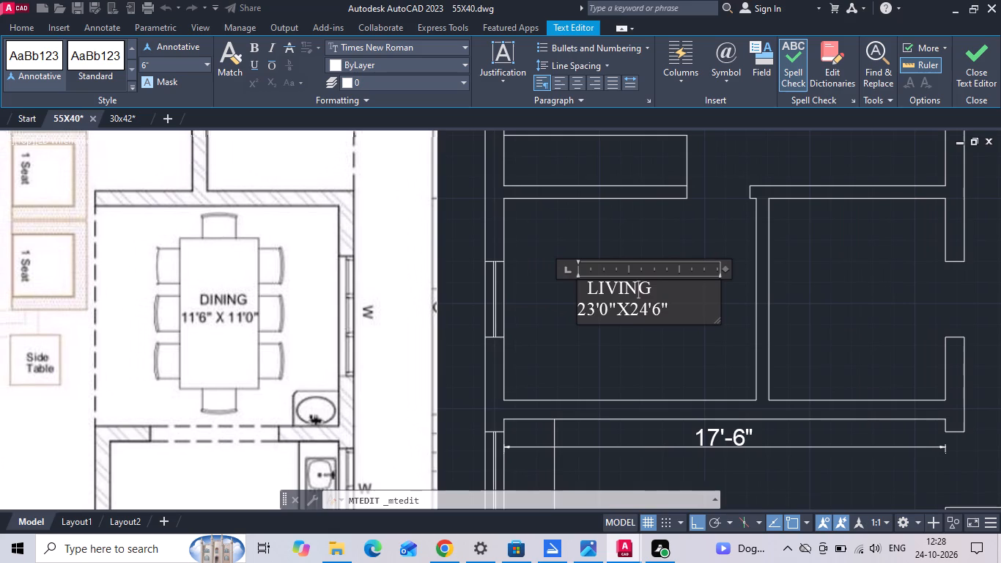
left_click(654, 287)
key("BackSpace")
key("BackSpace")
key("BackSpace")
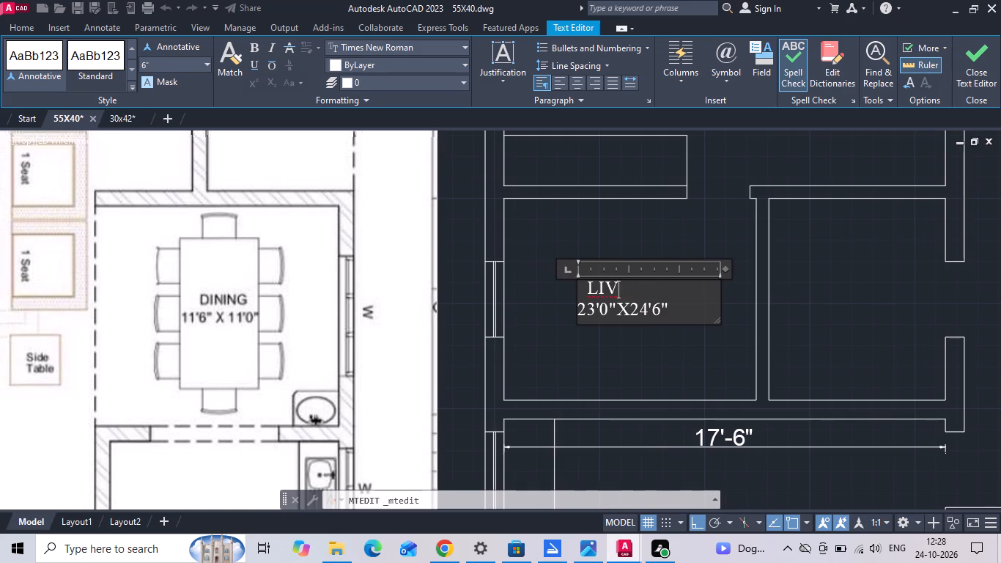
key("BackSpace")
key("BackSpace")
key("BackSpace")
scroll(652, 288, "down", 2)
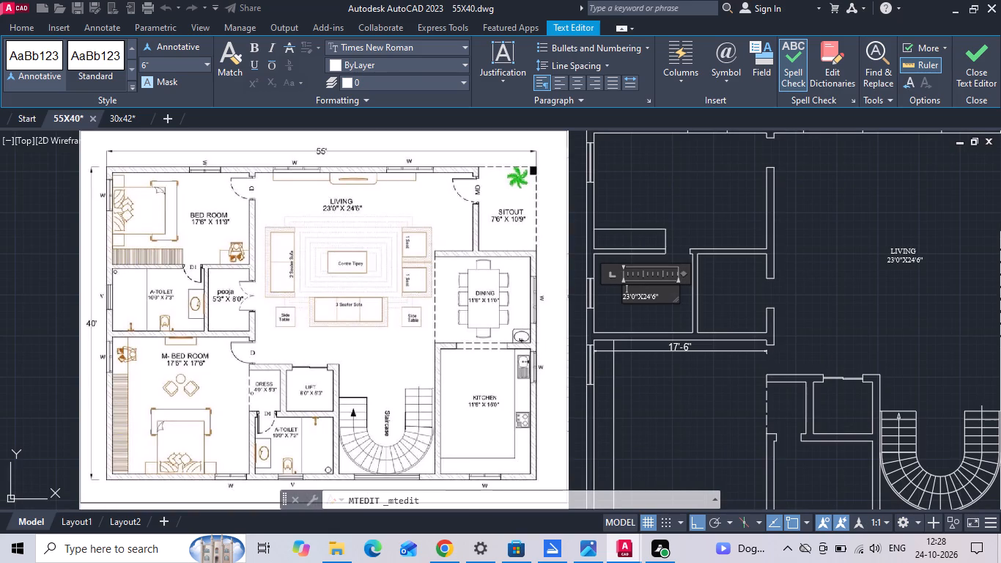
middle_click_drag(662, 294, 733, 287)
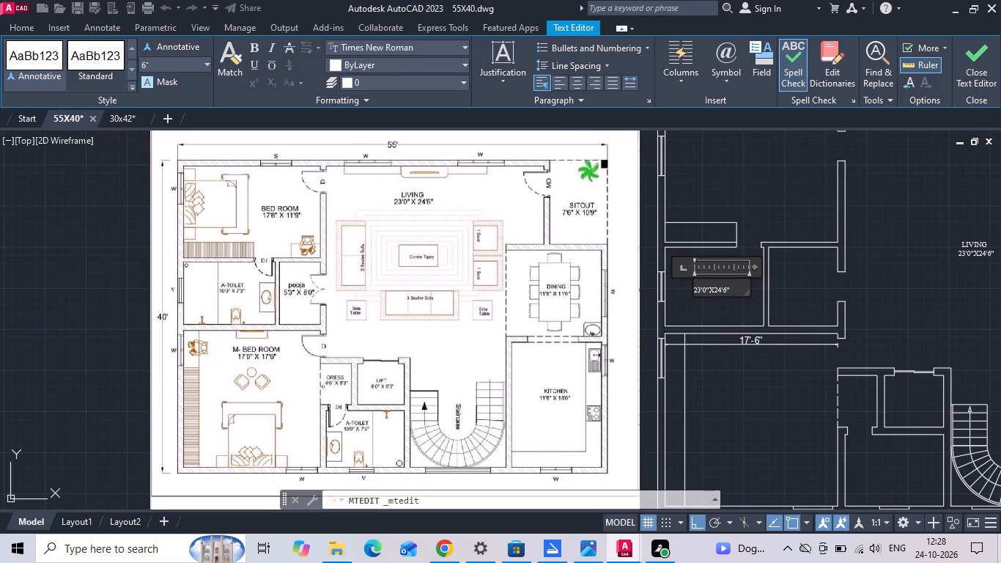
key("a")
key("period")
type("TOIL")
type("ET")
scroll(730, 290, "up", 3)
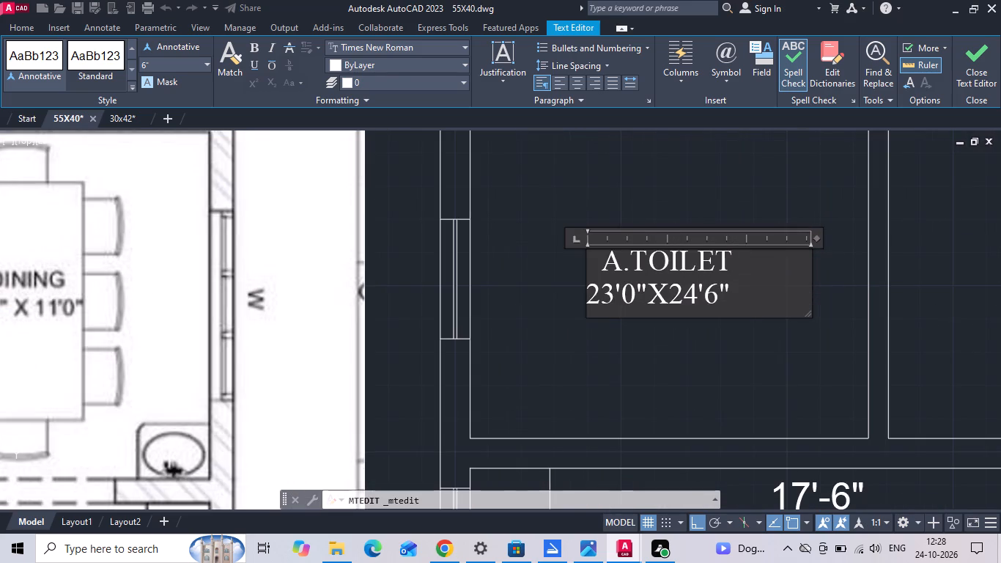
left_click(602, 267)
key("BackSpace")
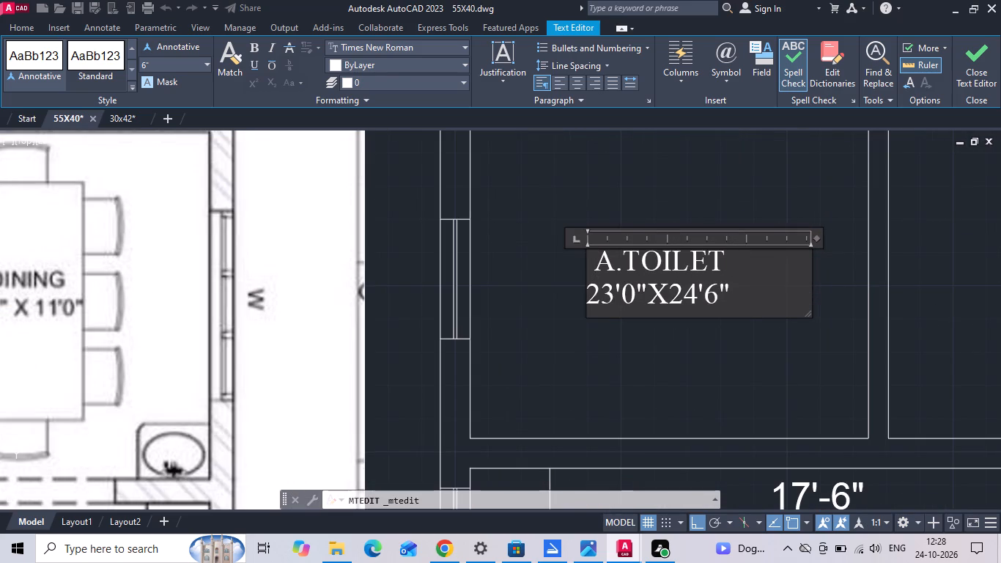
key("BackSpace")
Check the attached toilet's size on the reference plan and set the first value in its label to 10'0".
scroll(747, 317, "down", 2)
middle_click_drag(260, 316, 487, 308)
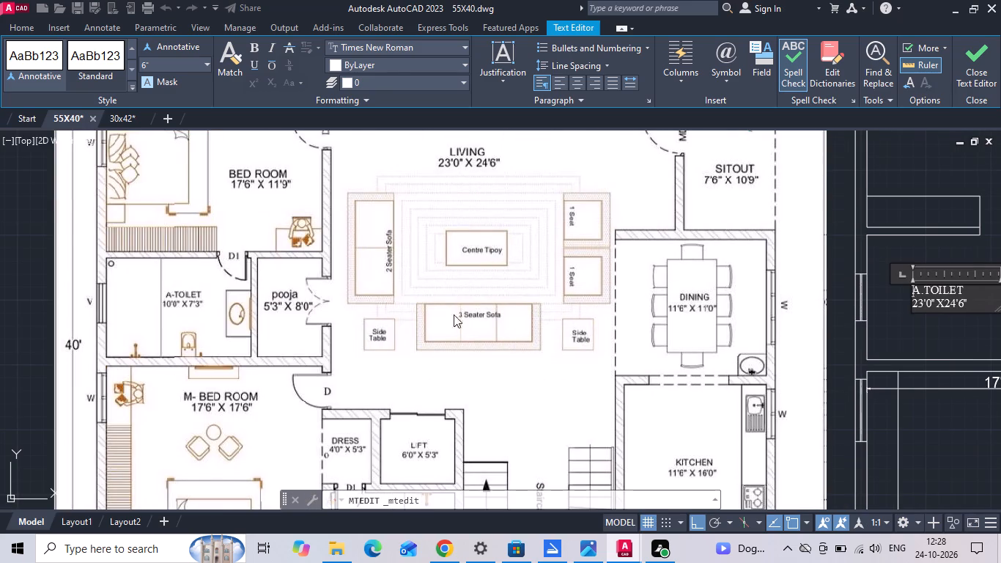
scroll(190, 316, "down", 1)
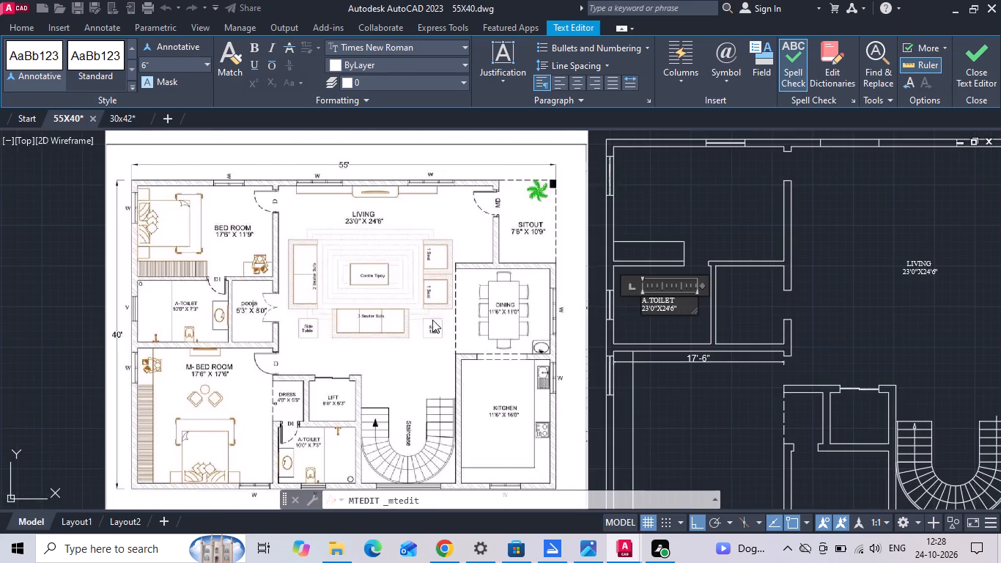
scroll(686, 309, "up", 2)
scroll(565, 305, "up", 2)
left_click(606, 316)
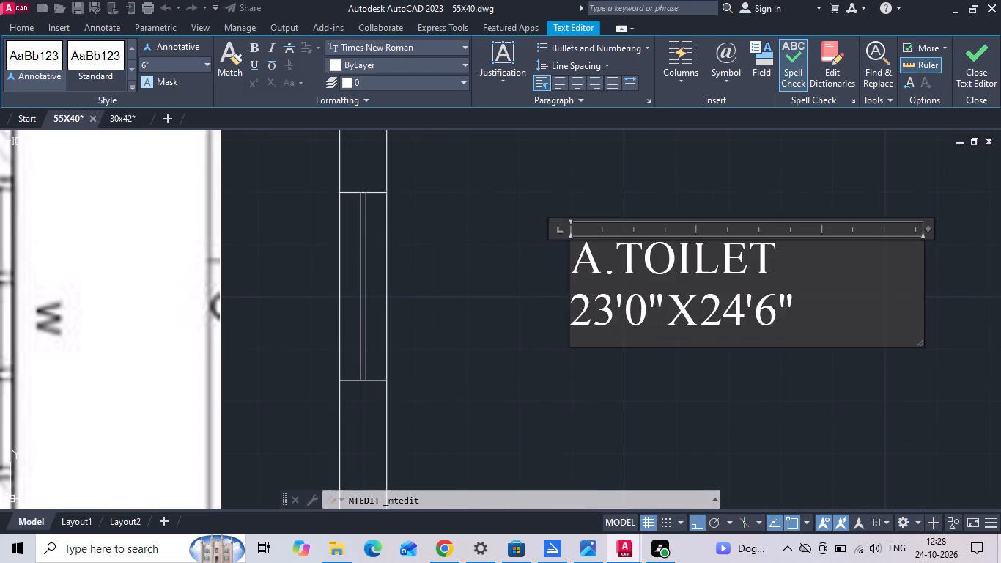
key("BackSpace")
key("BackSpace")
key("1")
key("0")
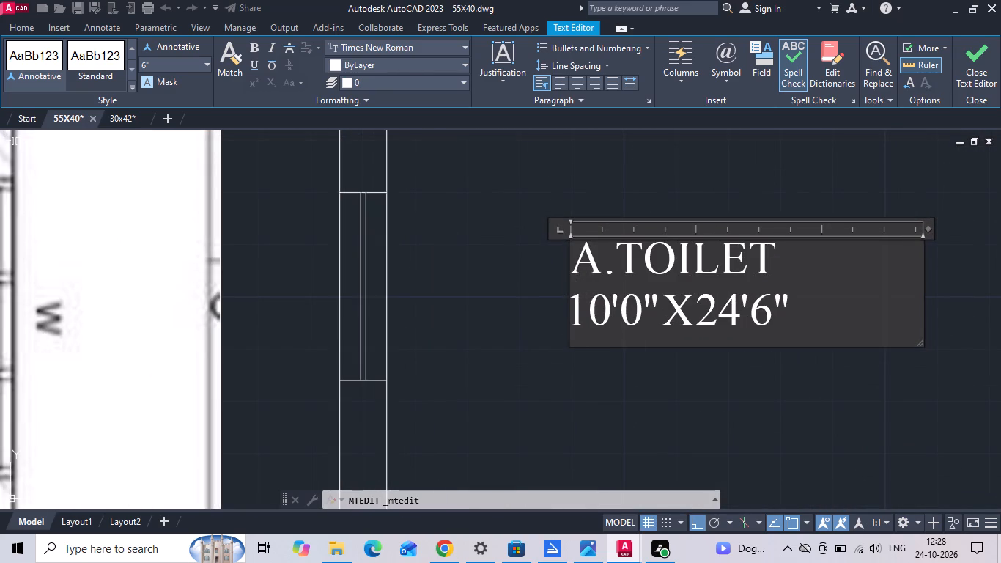
Set the second value of the A.TOILET label's size to 8'0" and finish editing the text.
left_click(721, 320)
key("BackSpace")
key("BackSpace")
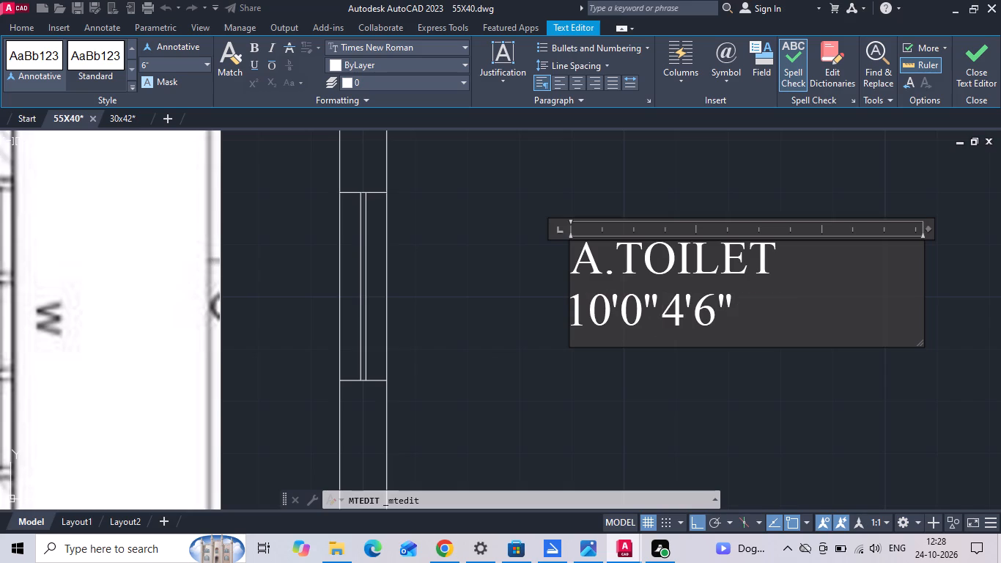
key("x")
left_click(713, 316)
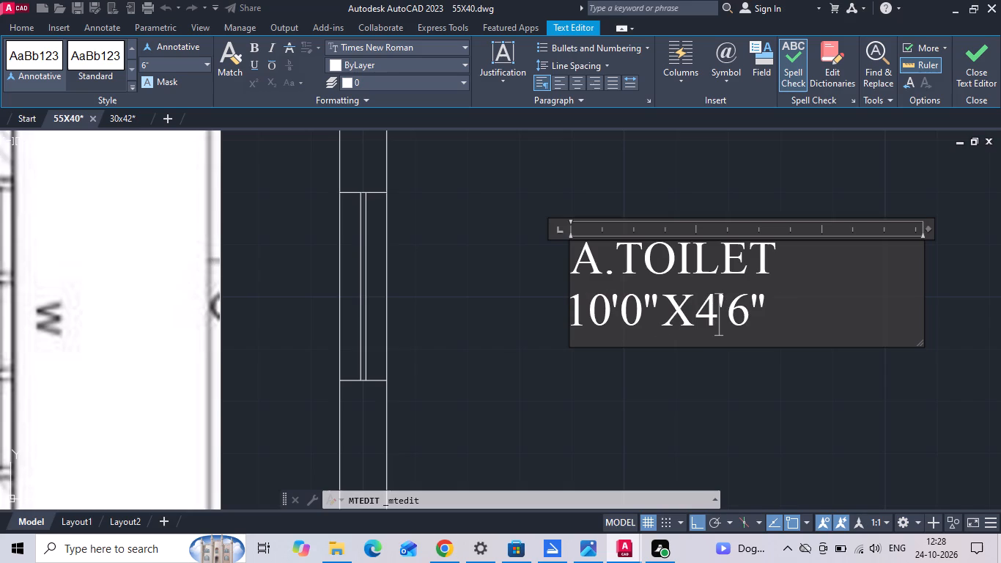
key("BackSpace")
key("8")
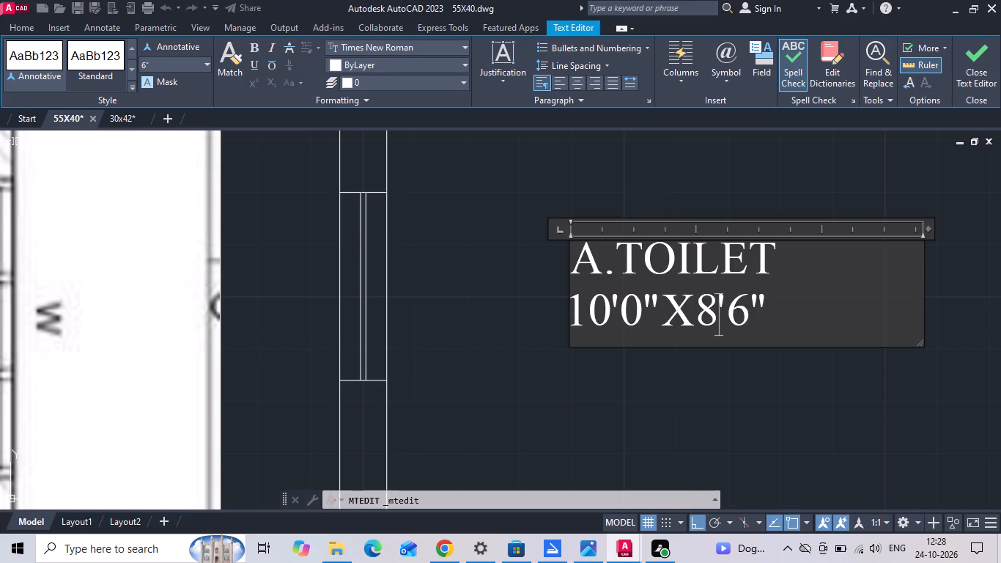
left_click(747, 321)
key("BackSpace")
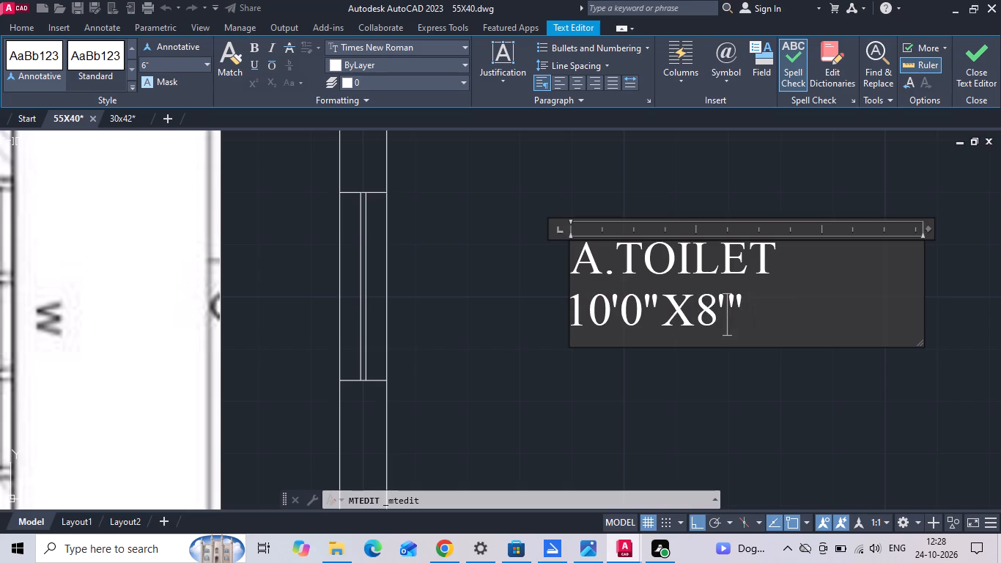
key("0")
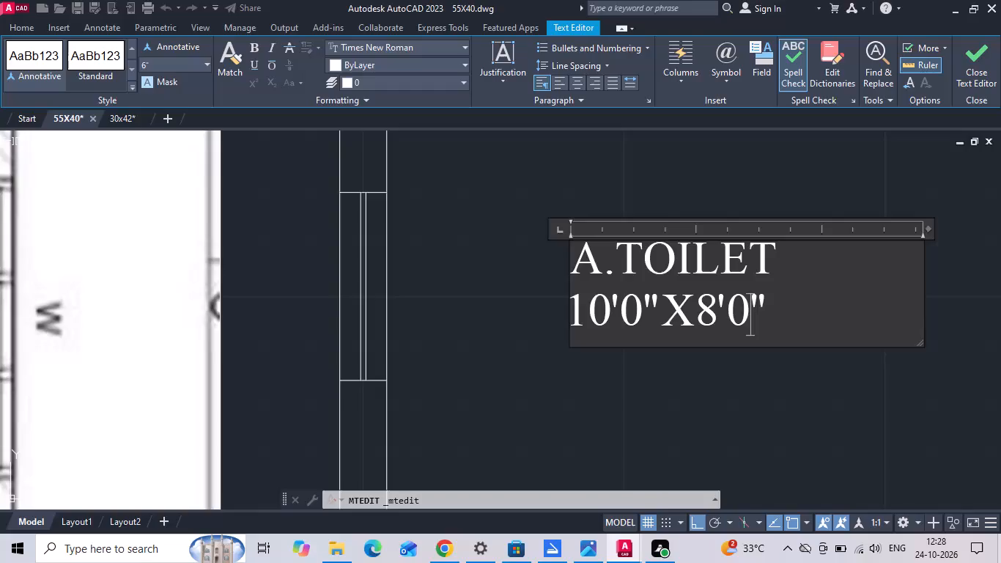
left_click(571, 369)
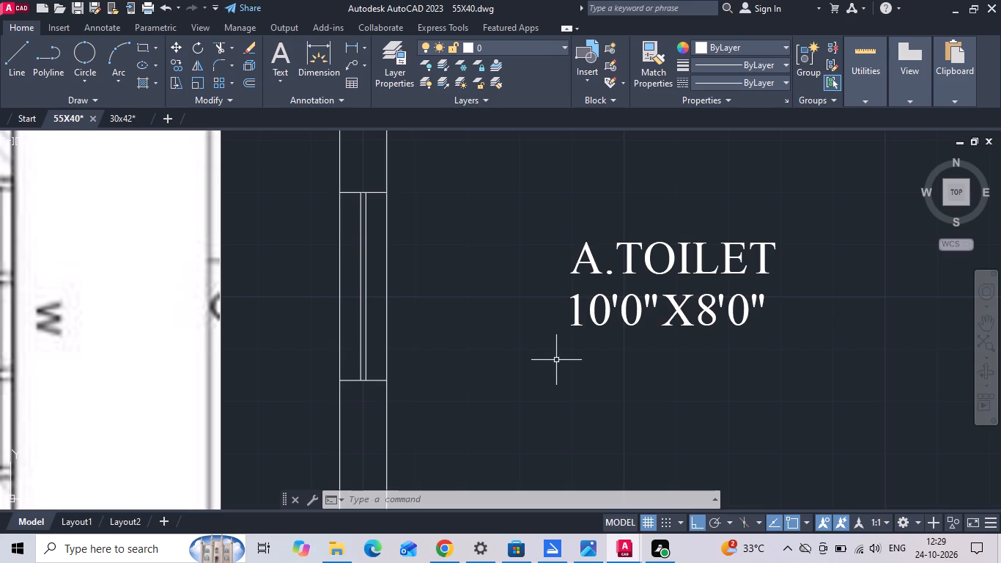
Move the A.TOILET label about 0'-5.5" horizontally to the right within the attached toilet.
scroll(555, 359, "down", 2)
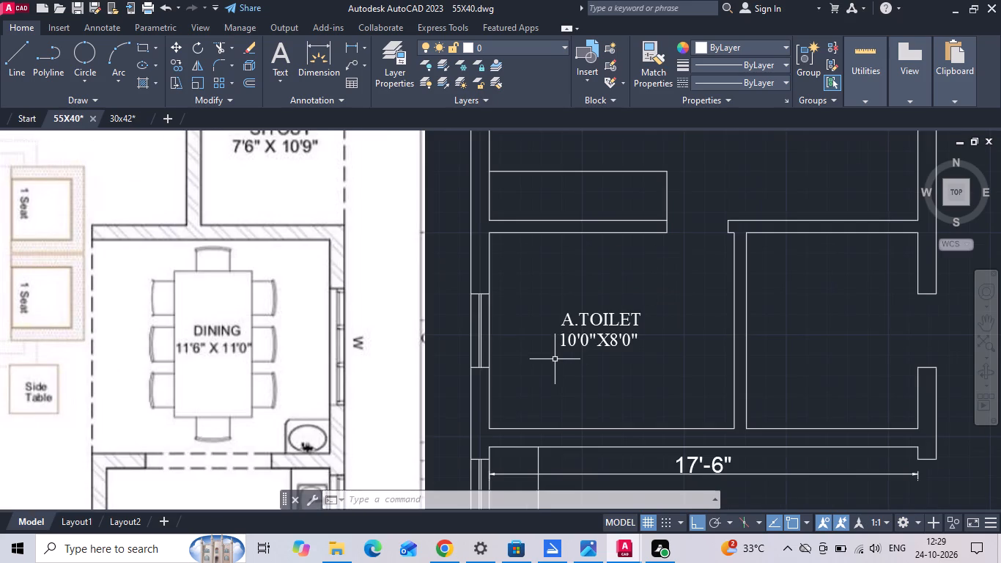
left_click(580, 336)
right_click(580, 336)
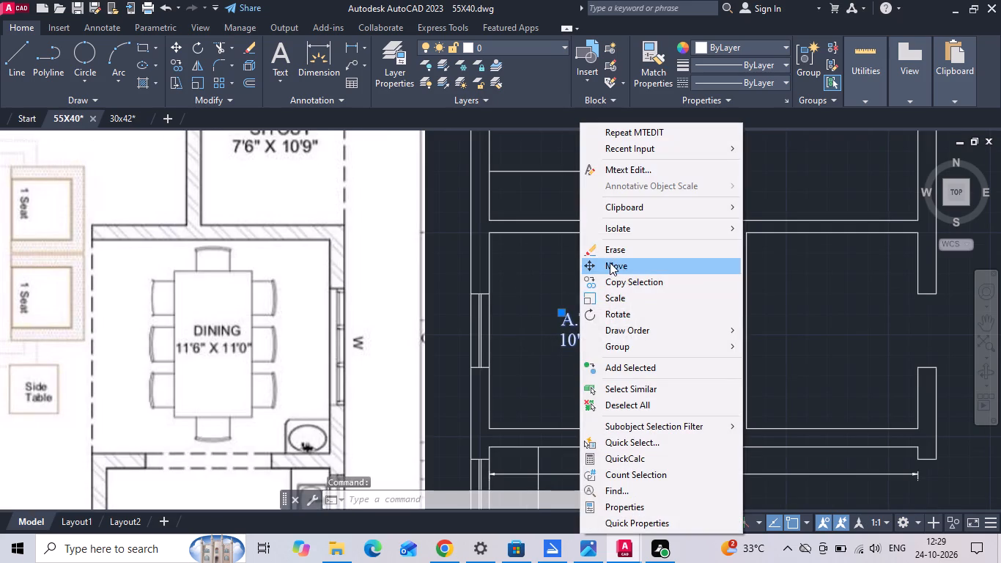
left_click(610, 262)
left_click(624, 295)
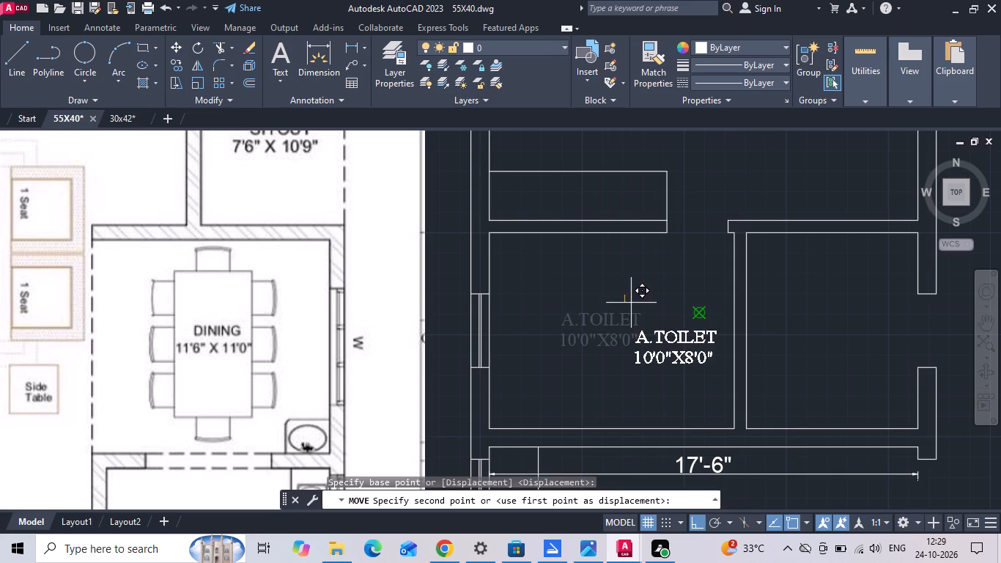
scroll(643, 295, "up", 2)
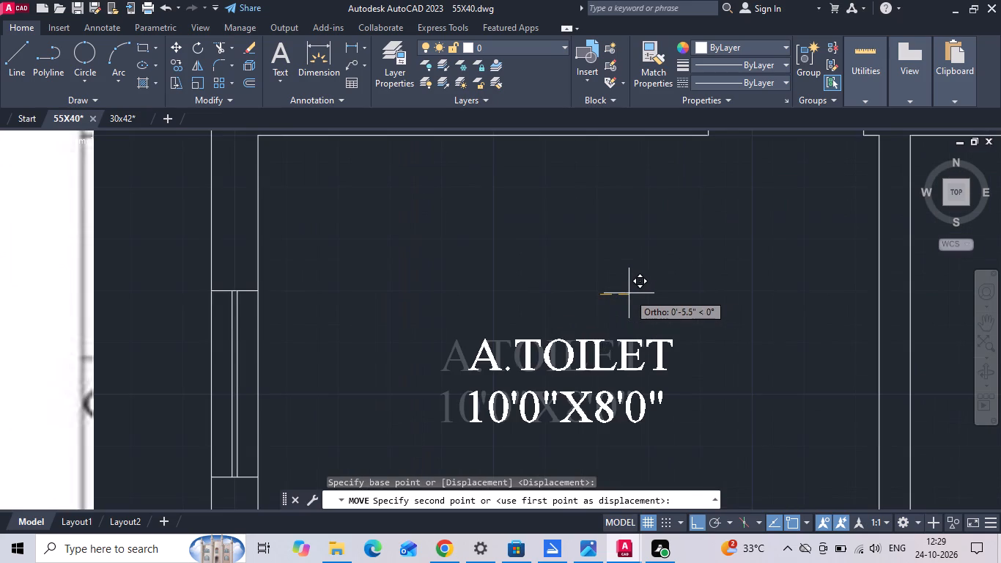
left_click(629, 293)
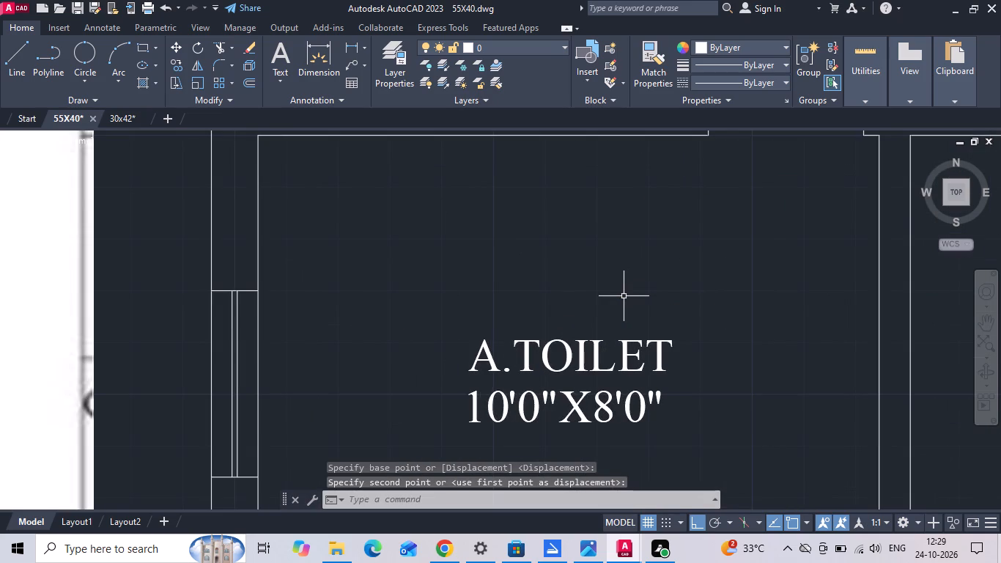
Copy the A.TOILET label about 9'-2" horizontally into the adjacent pooja room.
scroll(624, 296, "down", 2)
left_click(605, 309)
left_click(596, 341)
right_click(596, 341)
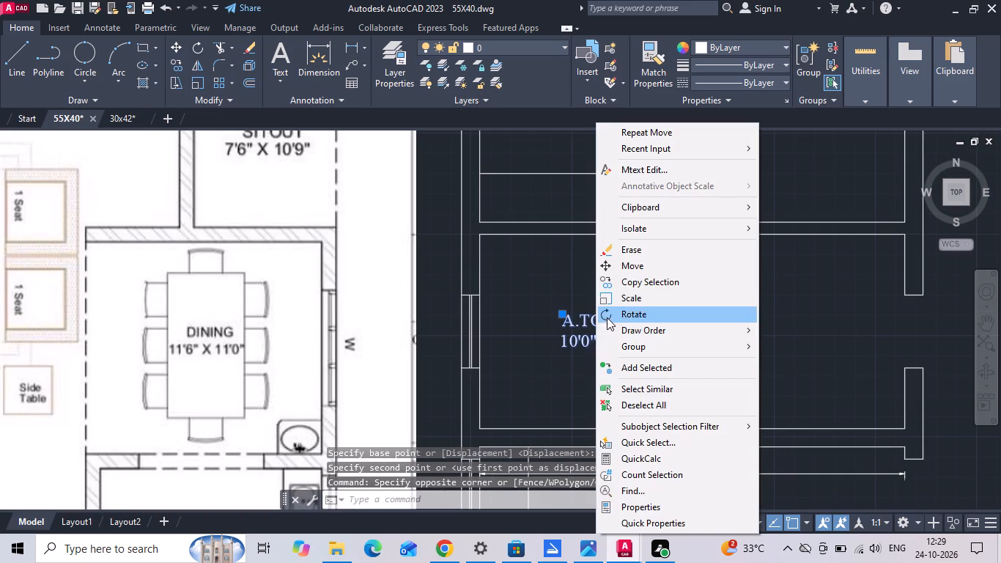
left_click(617, 290)
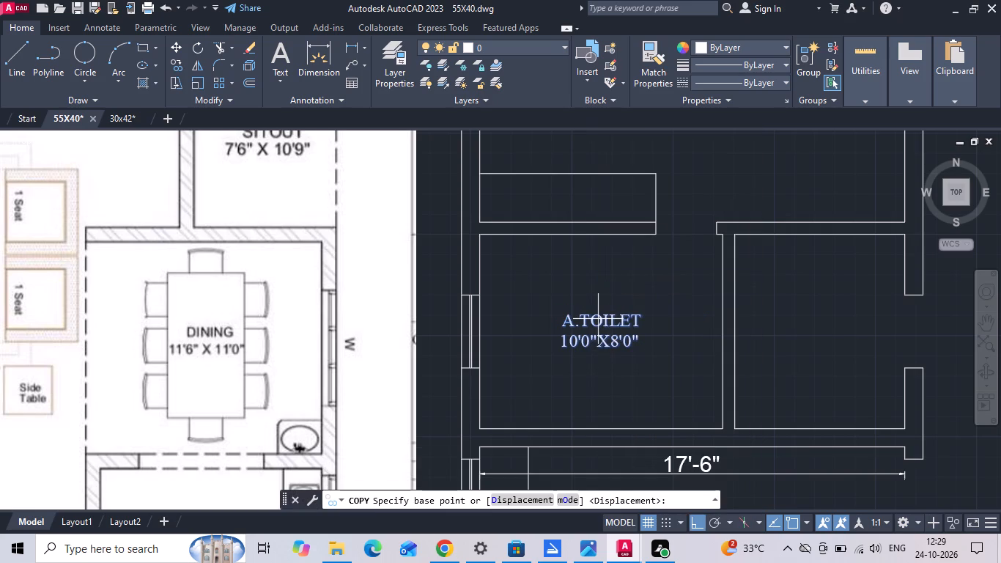
left_click(598, 319)
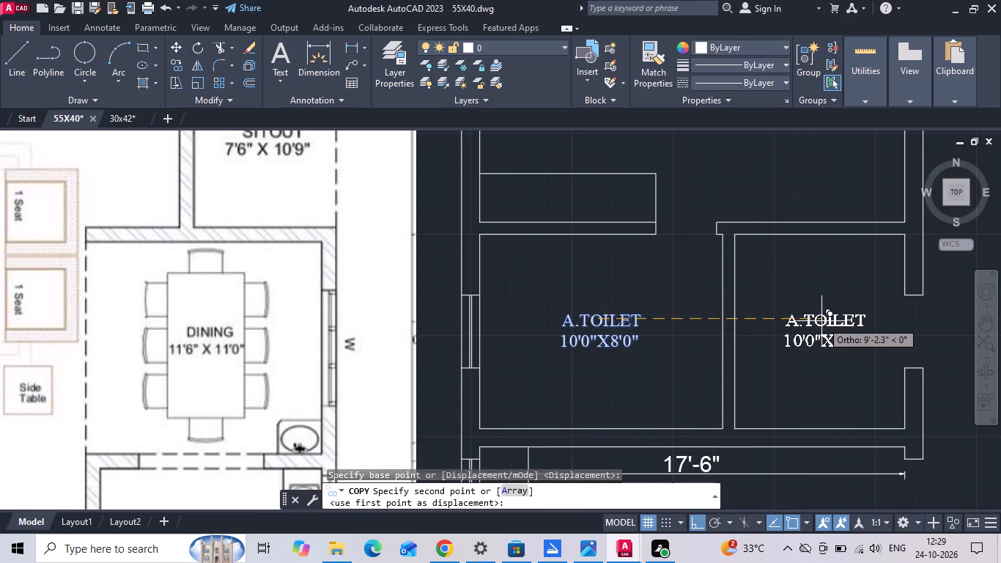
left_click(821, 321)
key("Escape")
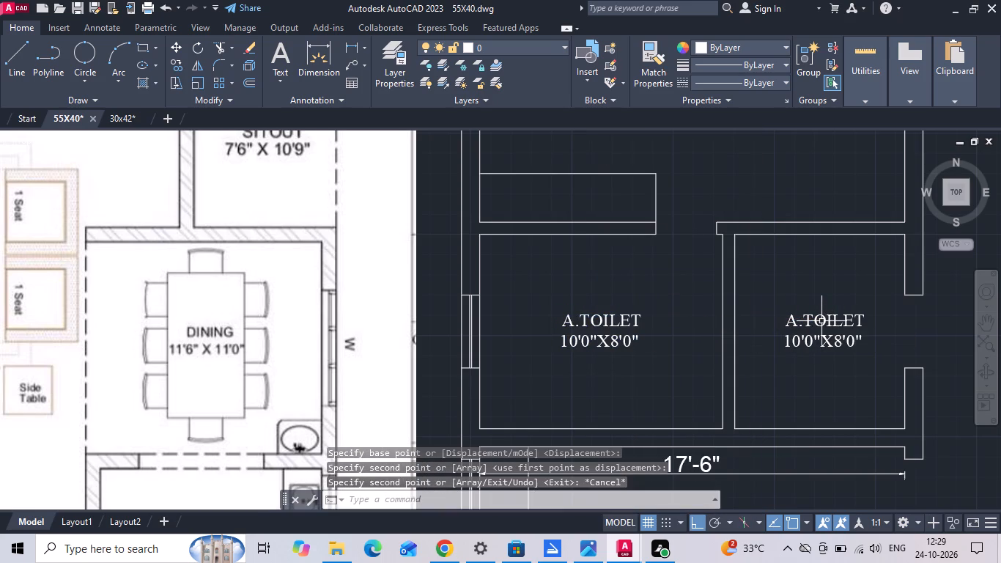
Replace the name in the copied label with POOJA, keeping the size on its own line below.
scroll(821, 321, "down", 2)
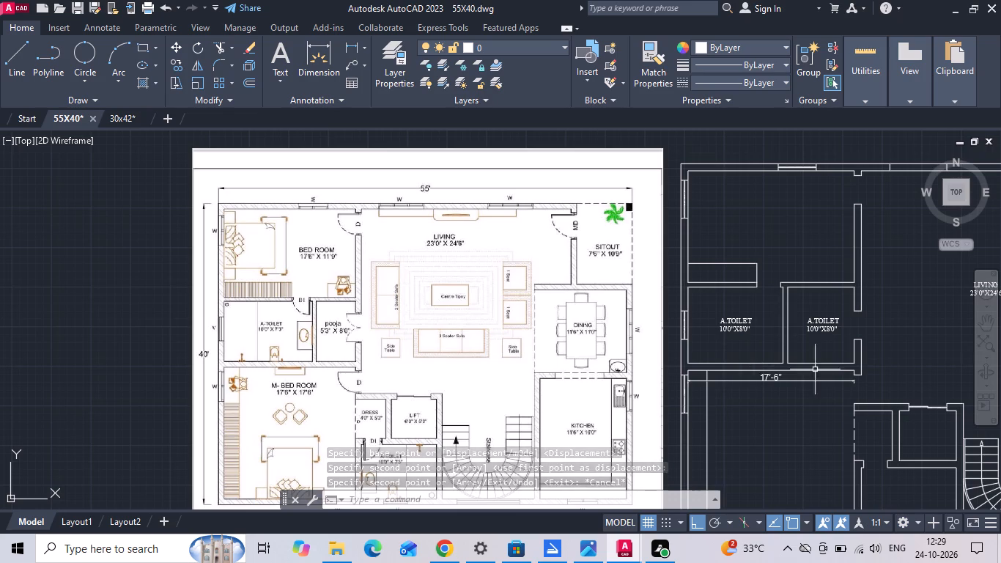
scroll(869, 334, "up", 4)
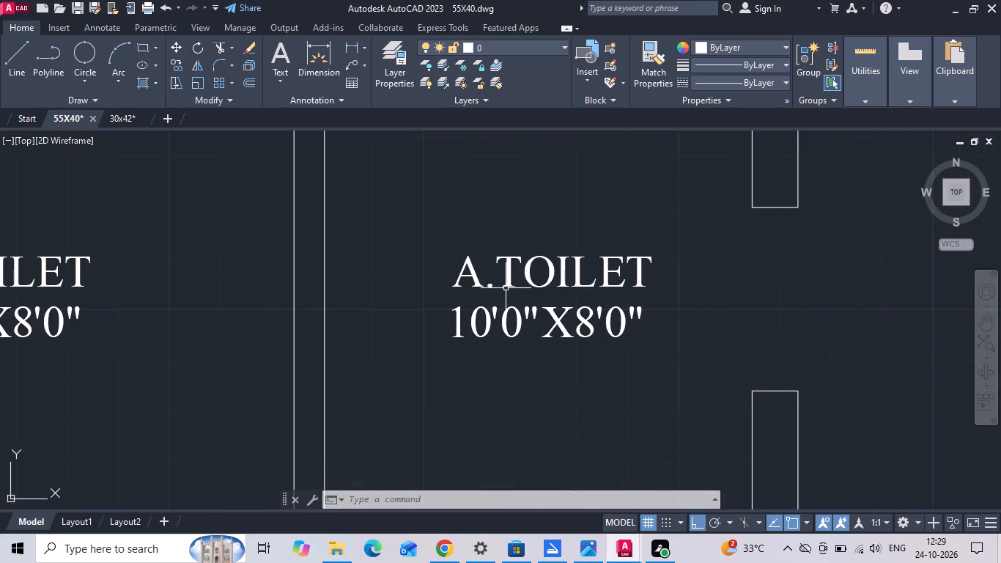
double_click(506, 287)
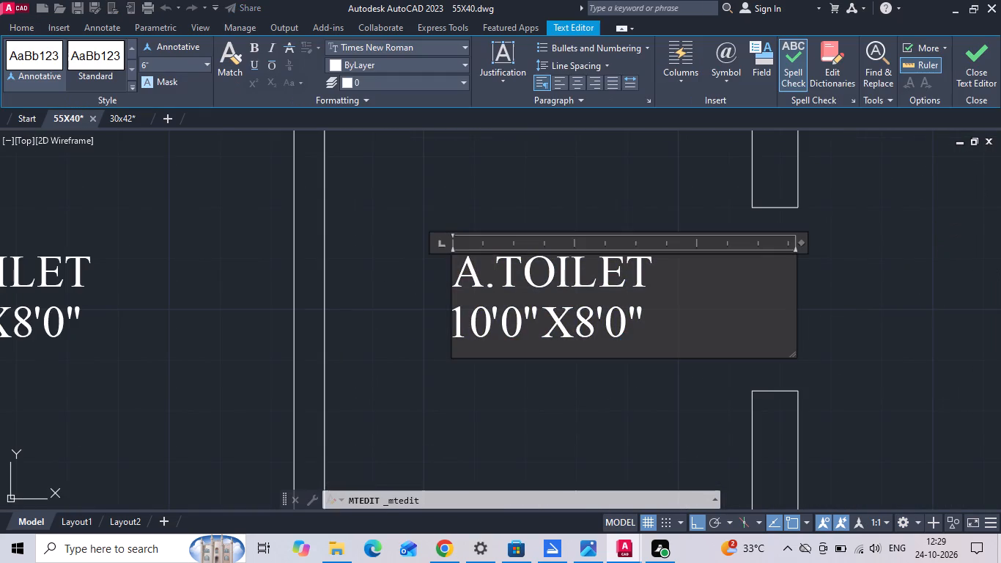
left_click_drag(661, 281, 341, 281)
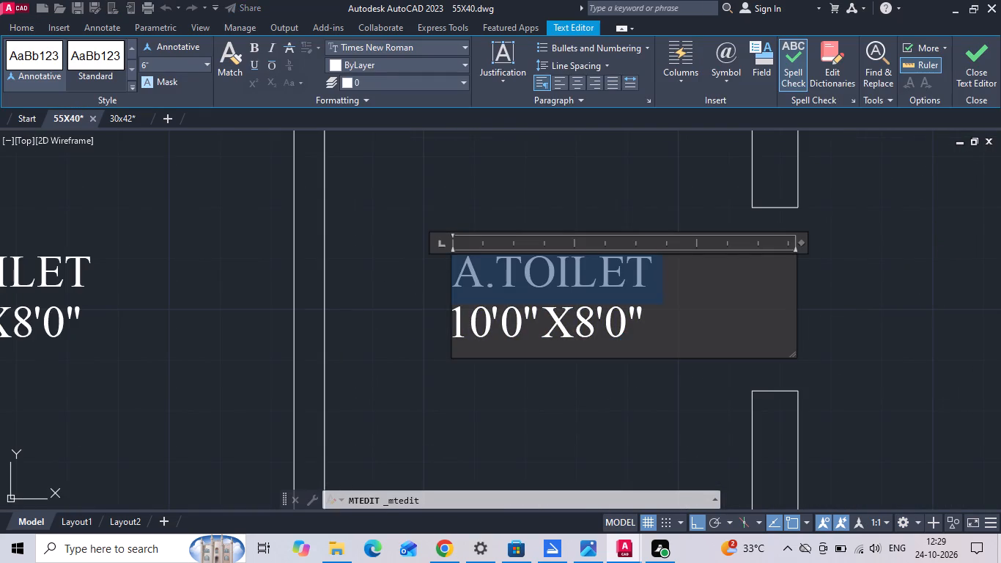
key("BackSpace")
type("POOJA")
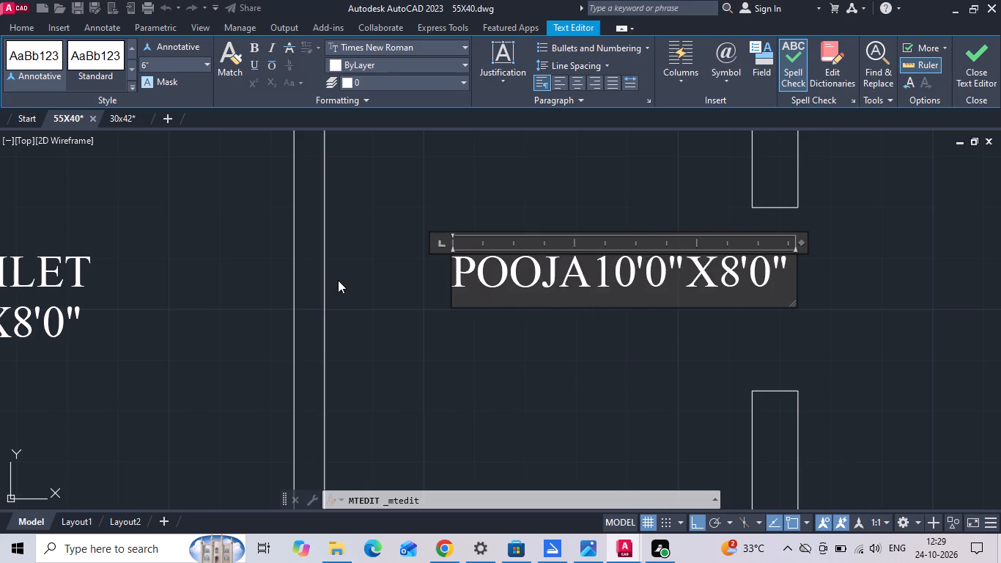
key("Return")
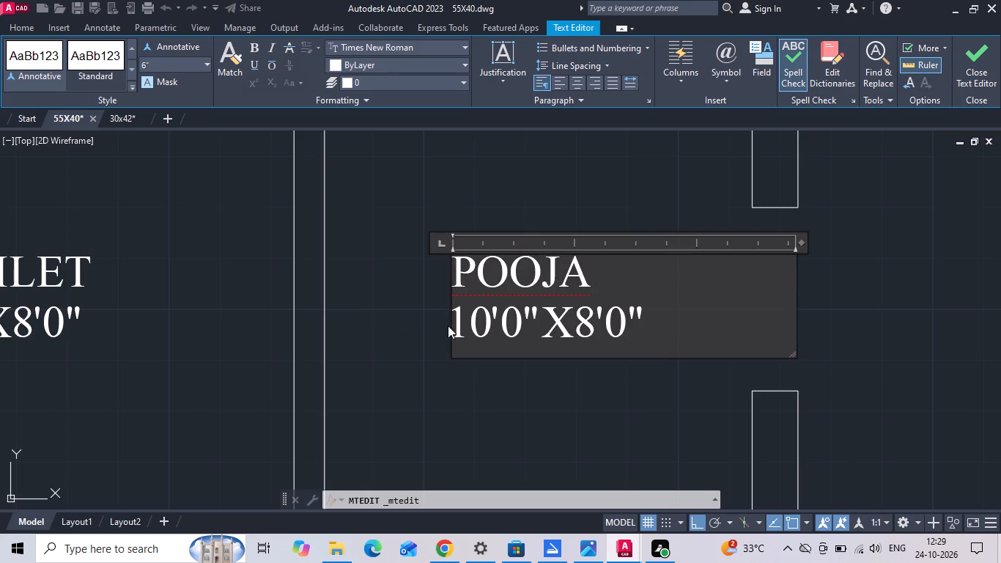
Set the first value of the POOJA label's size to 7'0" and finish editing the text.
left_click(491, 323)
key("BackSpace")
key("BackSpace")
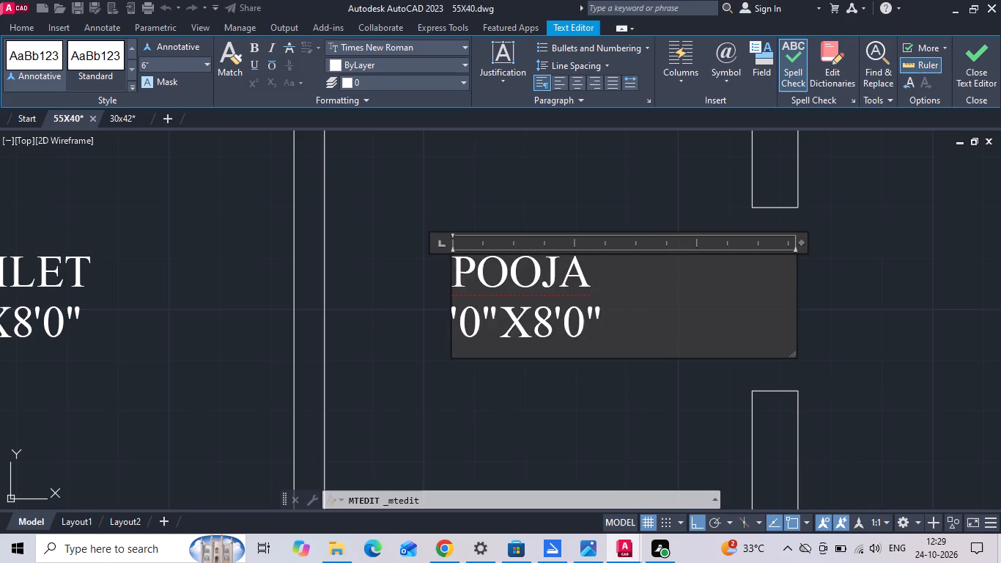
key("7")
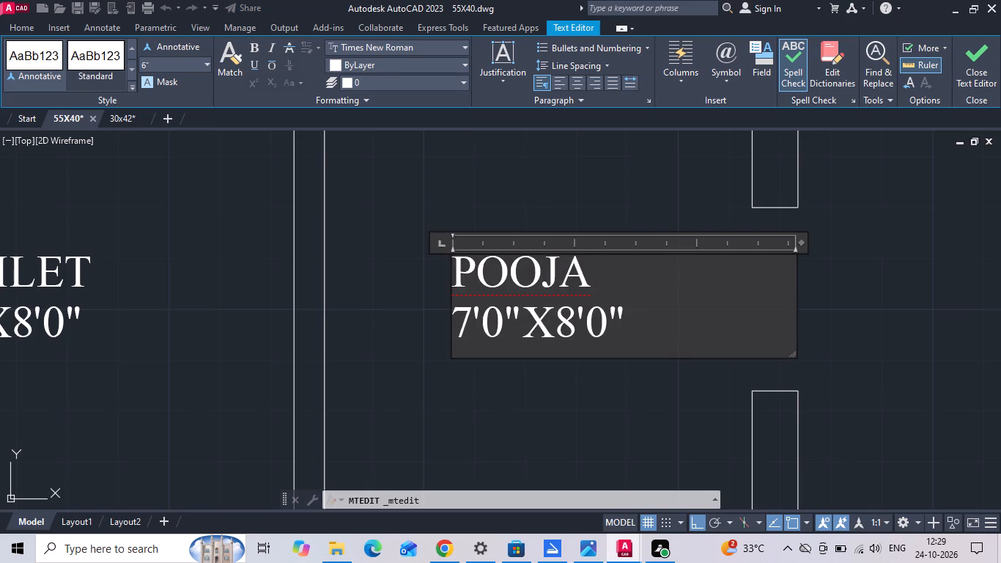
left_click(468, 365)
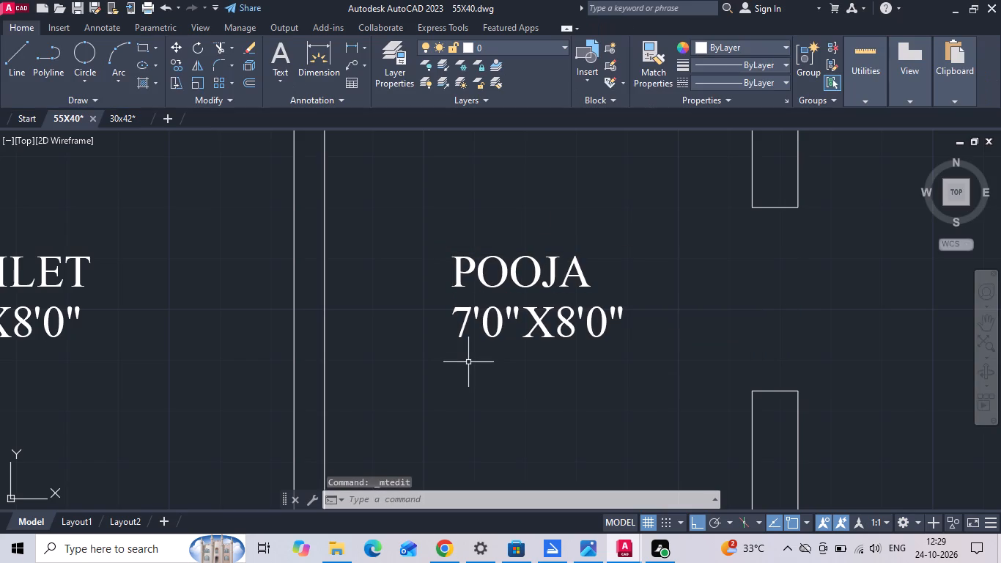
Set the text height of the whole A.TOILET label to 9" and finish editing the text.
scroll(556, 311, "down", 3)
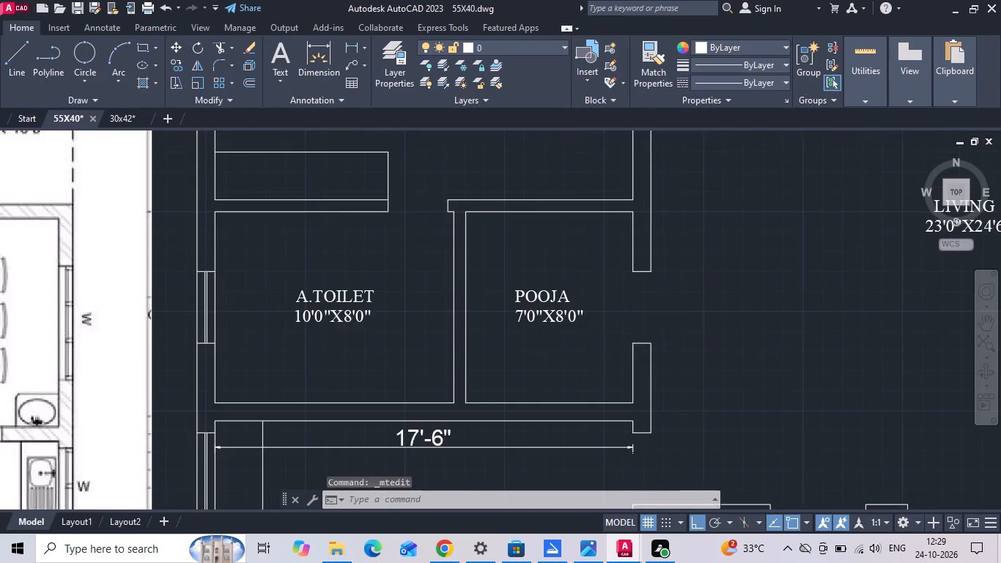
left_click(417, 309)
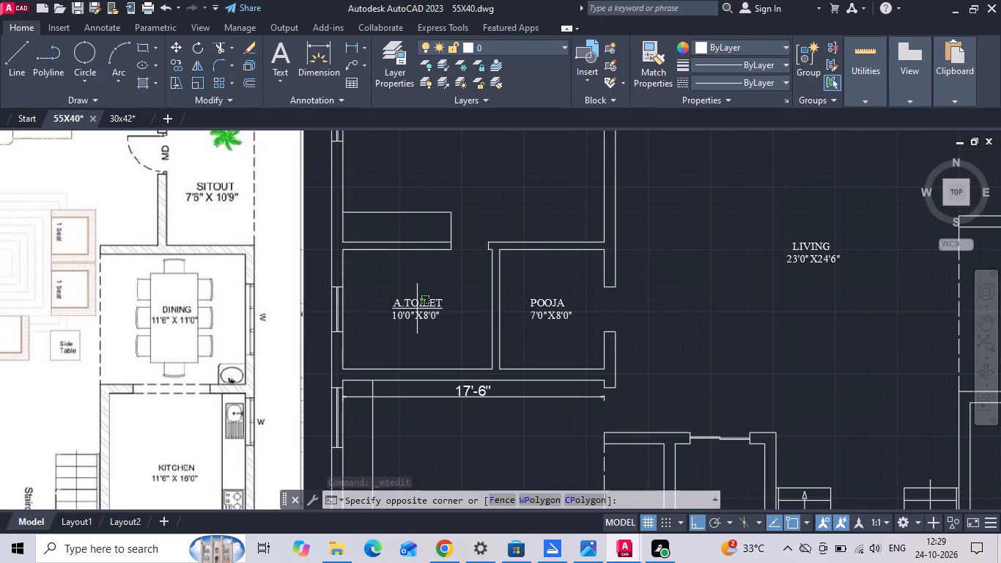
left_click(413, 333)
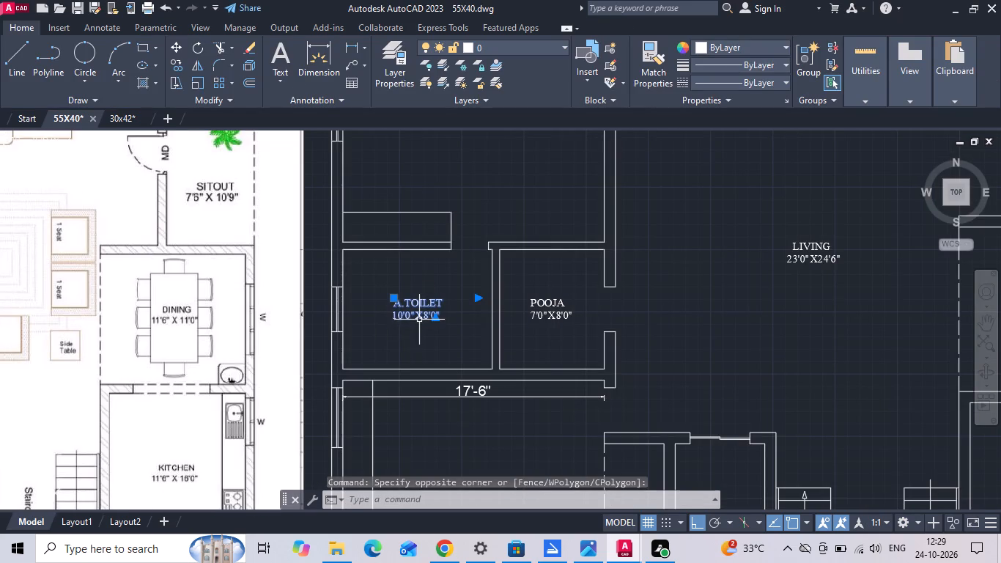
double_click(419, 320)
key("ctrl+a")
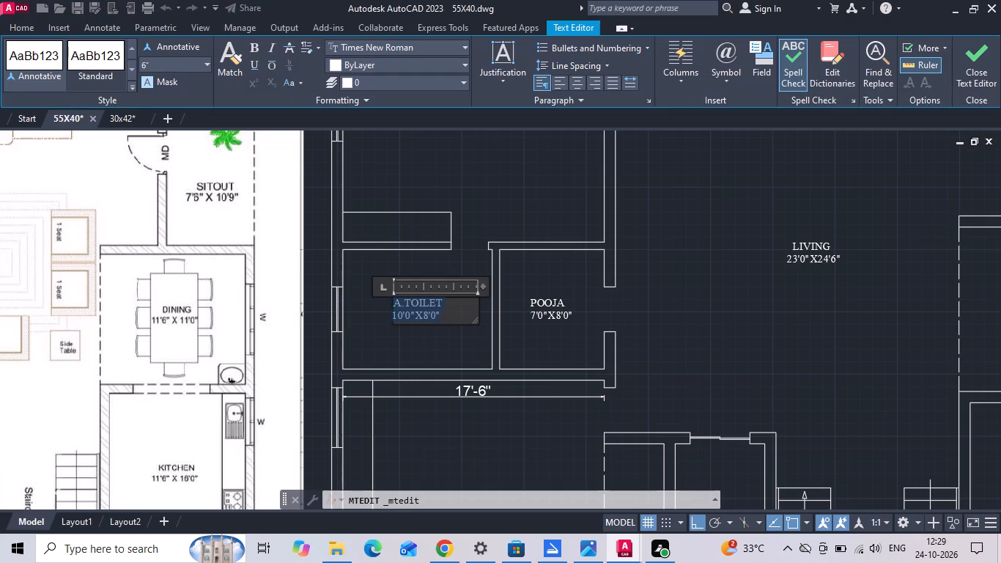
left_click(174, 62)
key("BackSpace")
type("9\"")
key("Return")
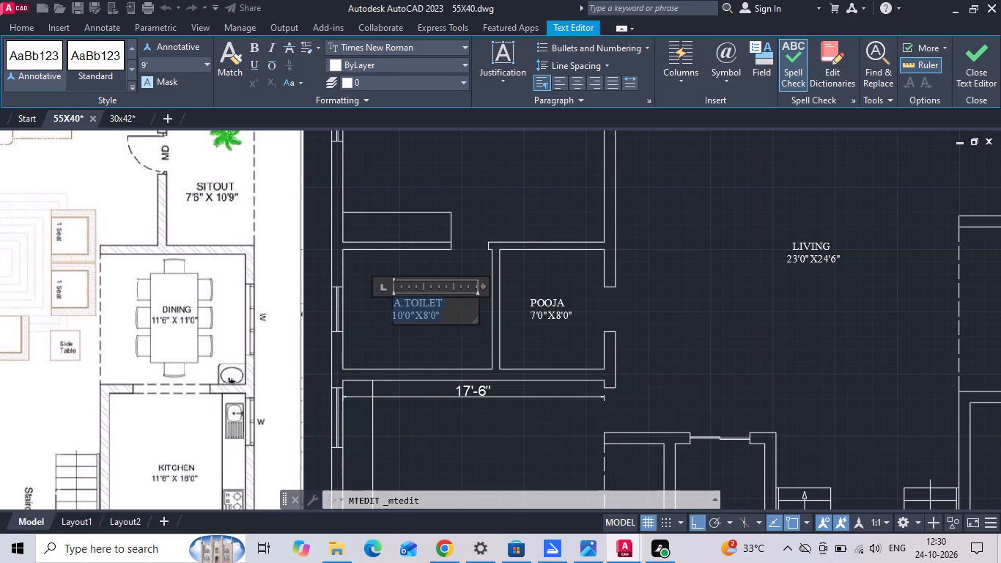
left_click(456, 167)
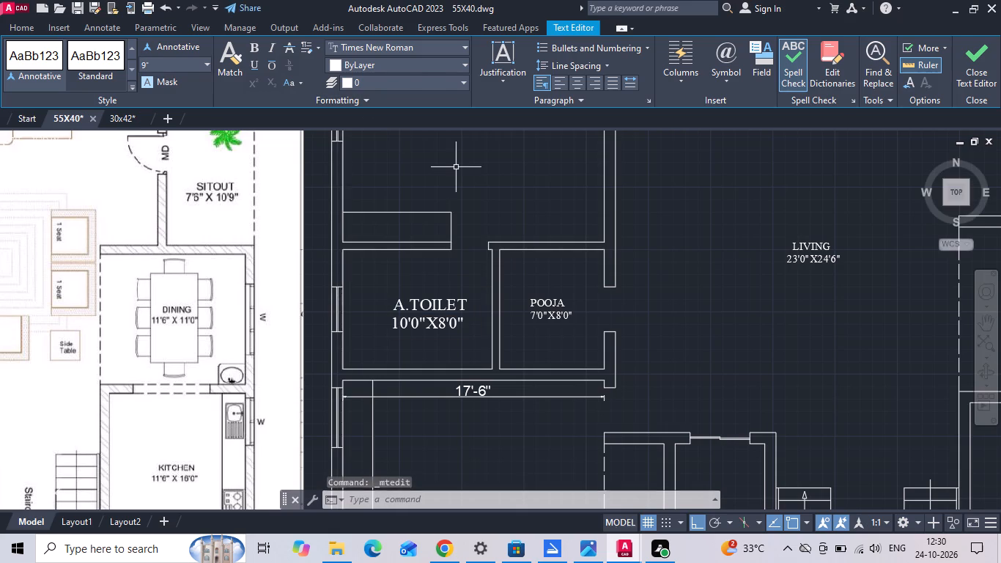
Move the enlarged A.TOILET label slightly straight up within the attached toilet.
left_click(400, 309)
right_click(400, 309)
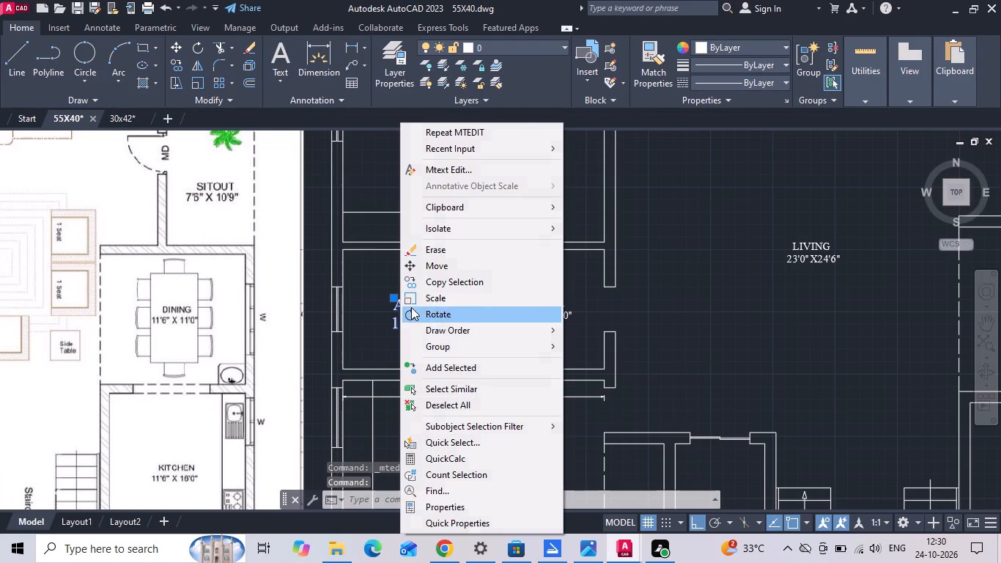
left_click(440, 270)
scroll(473, 302, "up", 1)
left_click(471, 320)
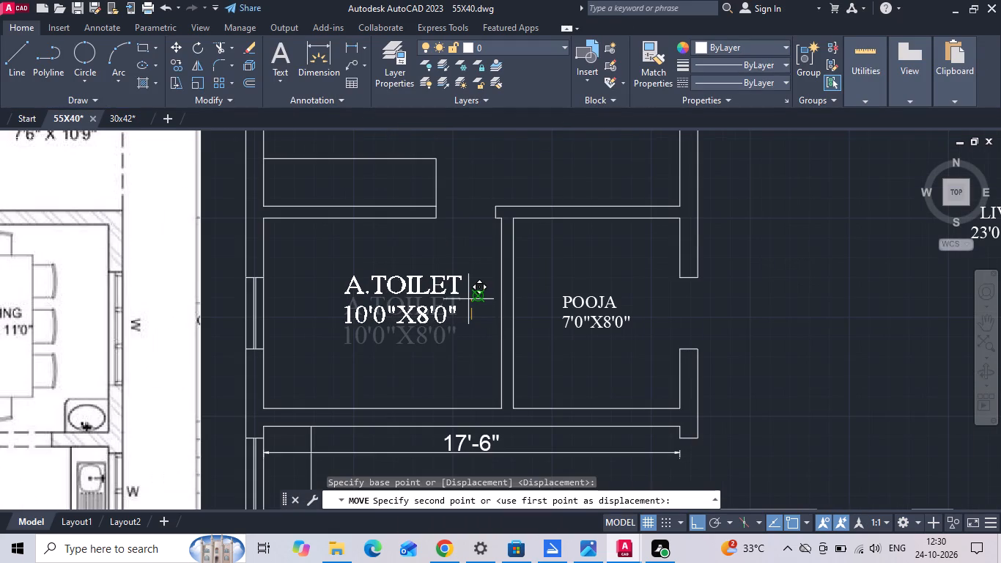
scroll(468, 299, "up", 2)
left_click(470, 302)
scroll(471, 303, "down", 2)
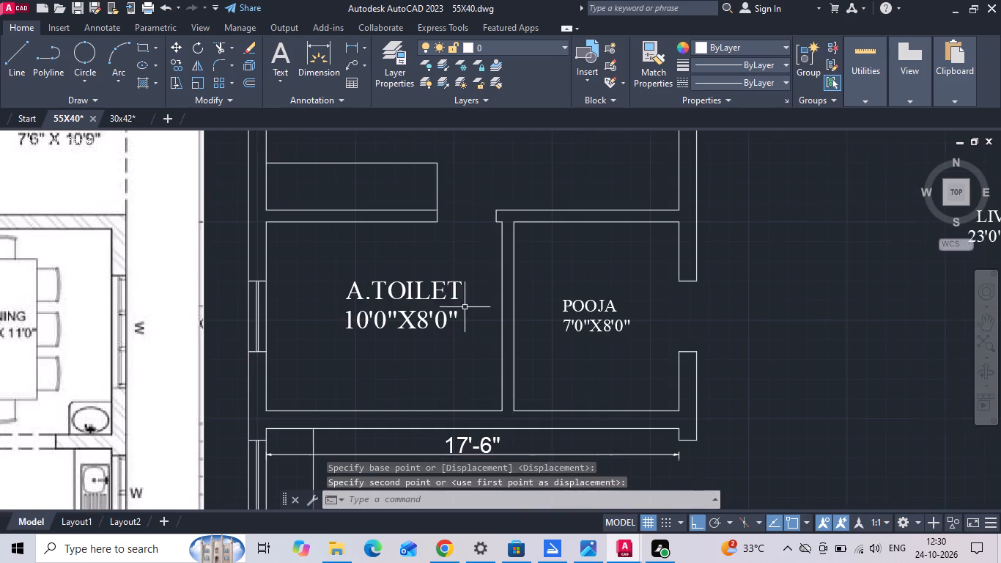
Shift the A.TOILET label slightly to the left and slightly down to centre it in the attached toilet.
left_click(454, 301)
right_click(439, 284)
left_click(475, 271)
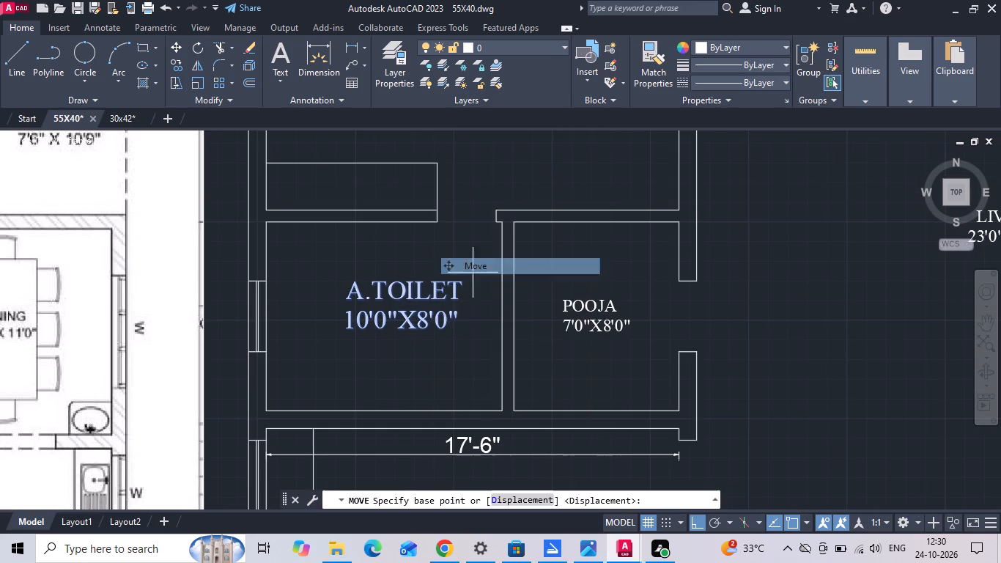
left_click(411, 353)
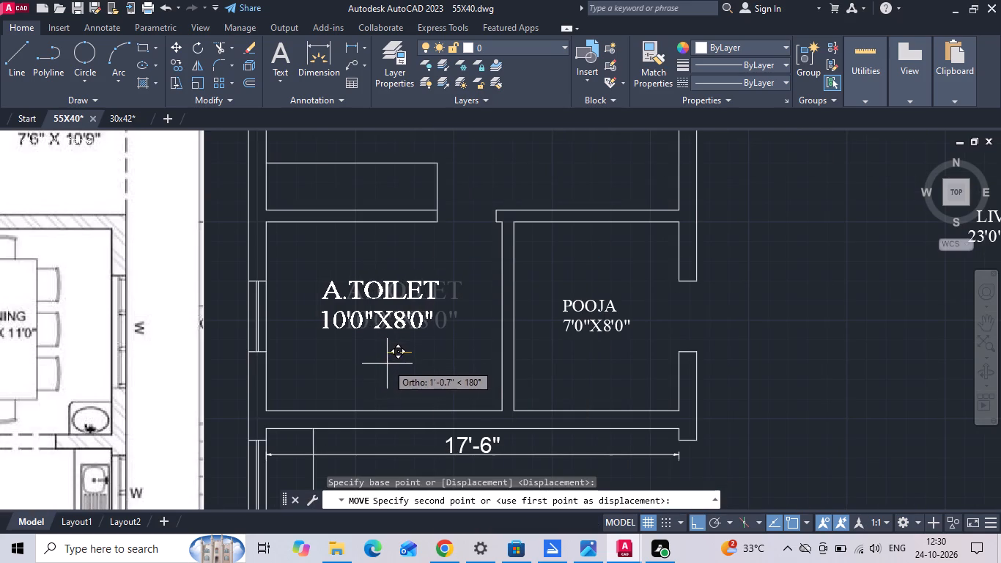
left_click(394, 365)
left_click(397, 291)
left_click(373, 293)
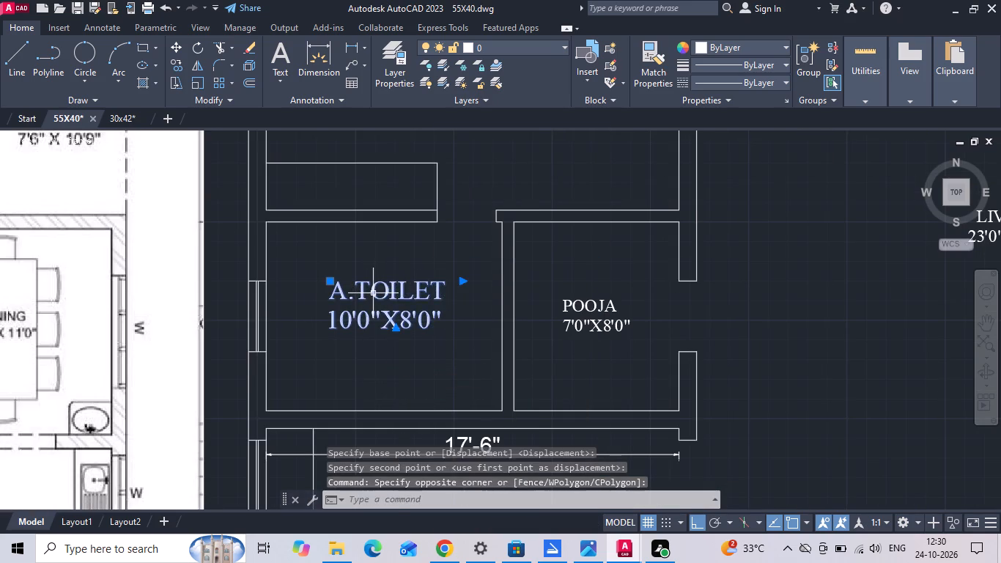
right_click(373, 293)
left_click(388, 268)
left_click(385, 350)
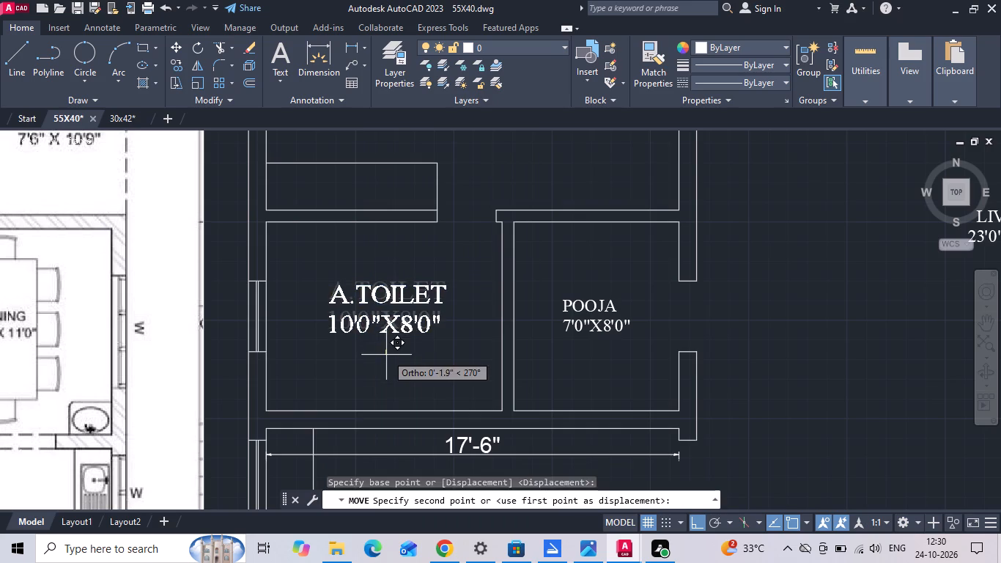
left_click(386, 357)
Match the properties of the A.TOILET label onto the POOJA, LIVING, SITOUT, DINING and KITCHEN labels.
left_click(651, 67)
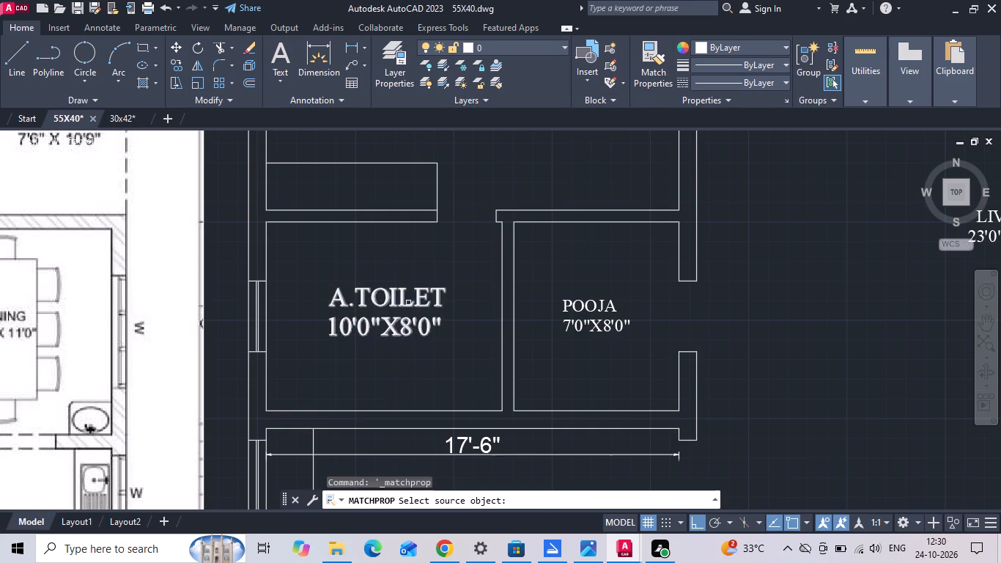
left_click(408, 303)
left_click_drag(594, 298, 588, 311)
scroll(366, 350, "down", 2)
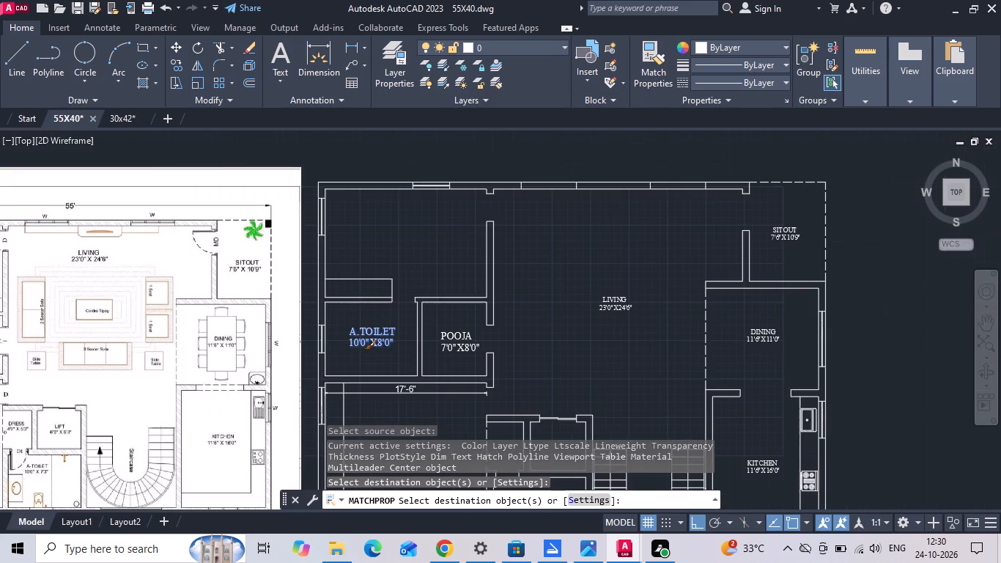
left_click(642, 292)
left_click(608, 333)
left_click(783, 229)
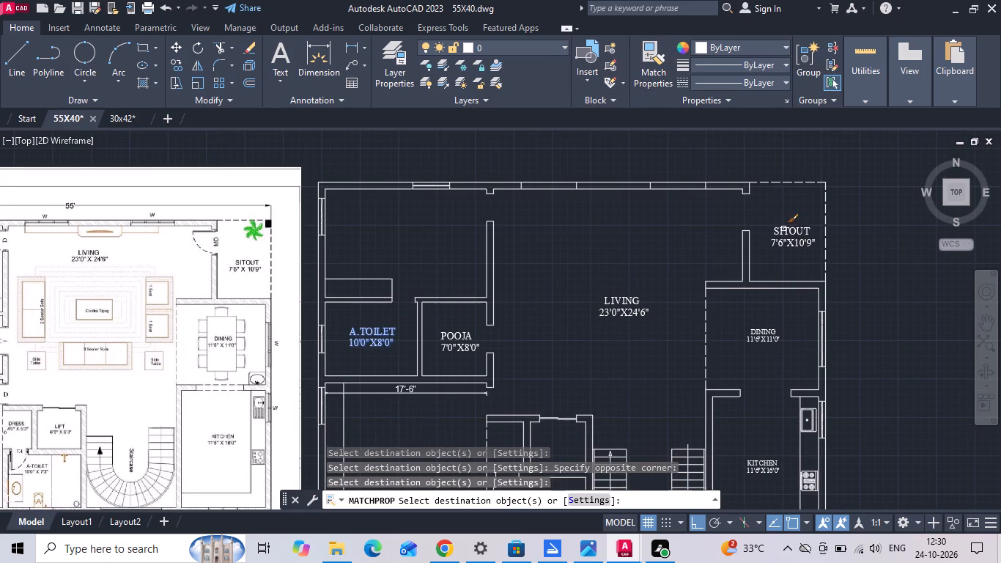
left_click_drag(769, 328, 758, 341)
left_click(764, 463)
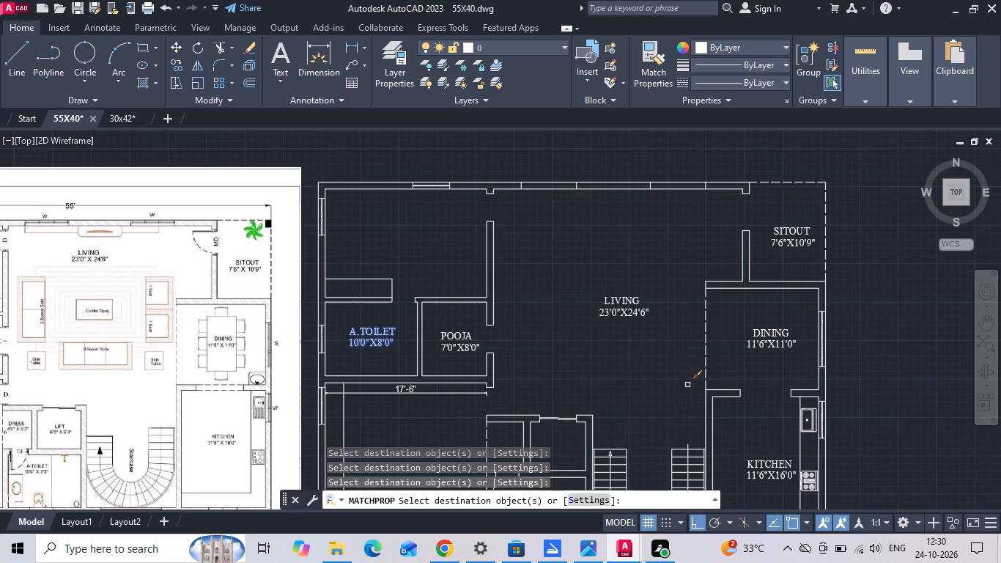
middle_click_drag(622, 357, 575, 242)
key("Escape")
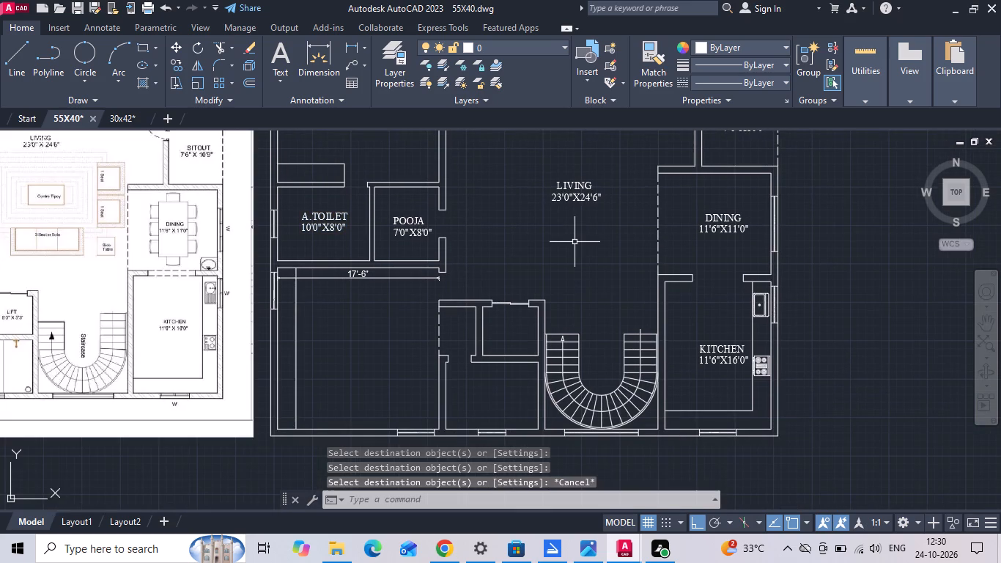
Save the drawing.
key("ctrl+s")
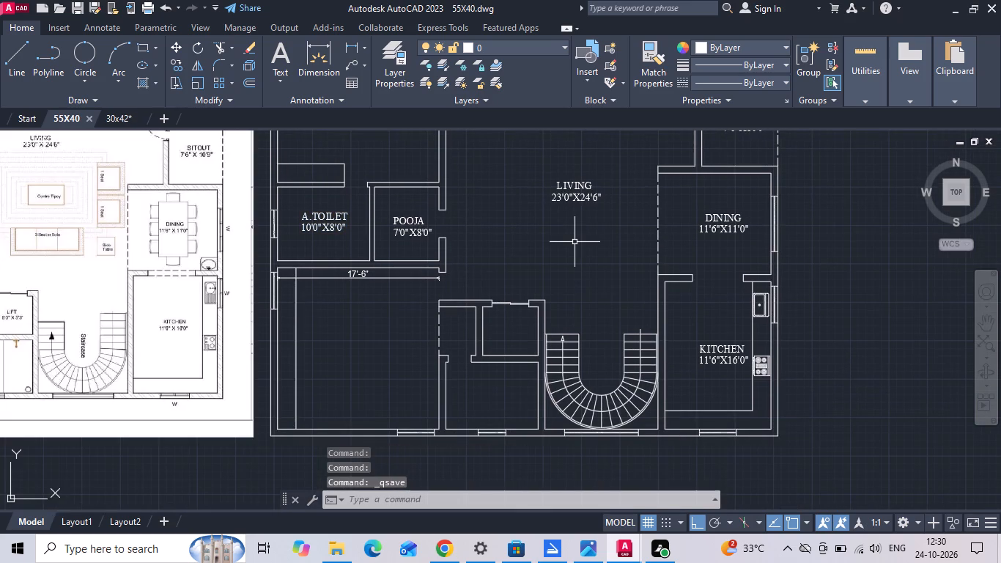
Move the KITCHEN label straight up a short distance within the kitchen.
scroll(484, 331, "down", 1)
scroll(707, 341, "up", 2)
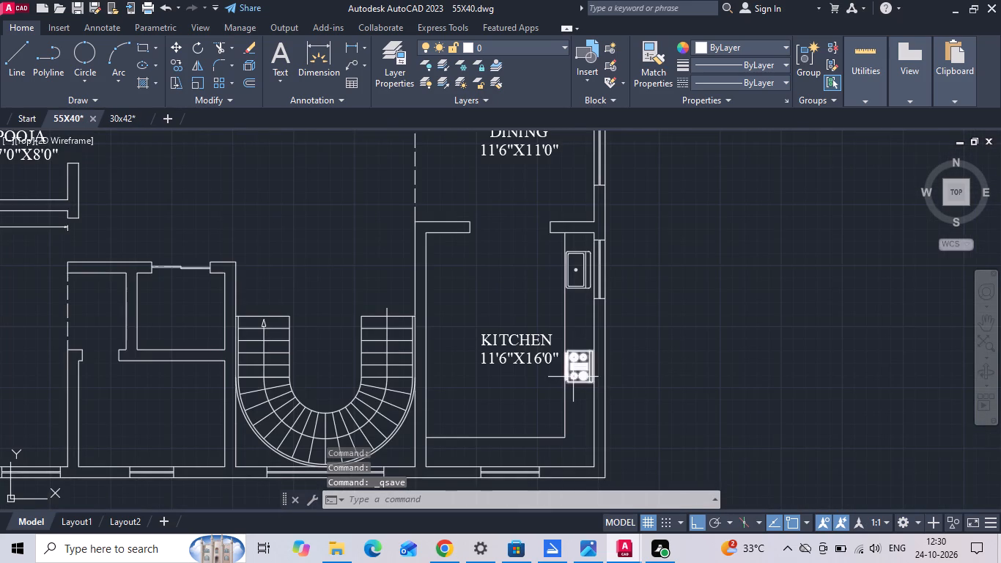
middle_click_drag(563, 375, 553, 352)
scroll(536, 336, "up", 1)
left_click(493, 321)
left_click(462, 267)
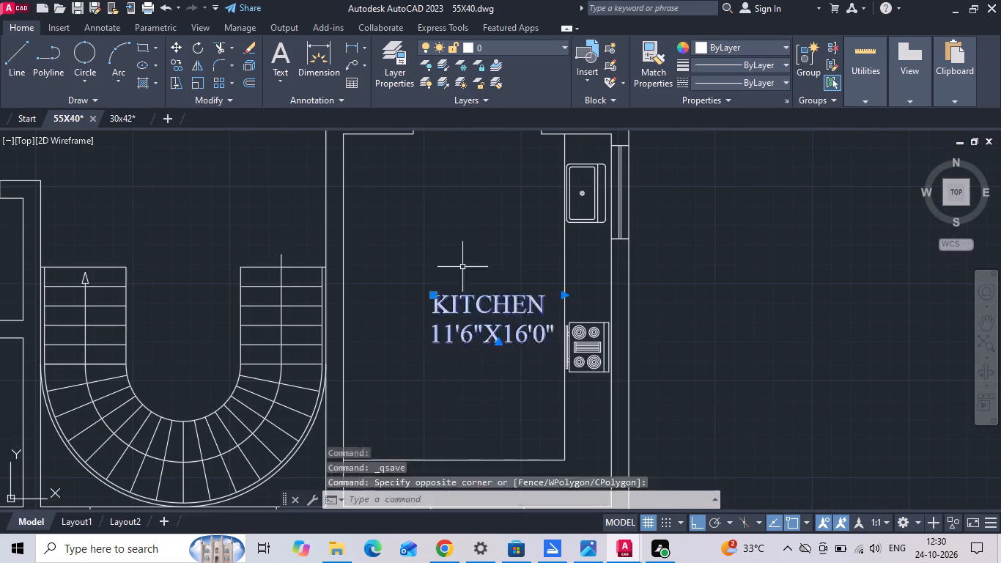
right_click(462, 267)
left_click(481, 264)
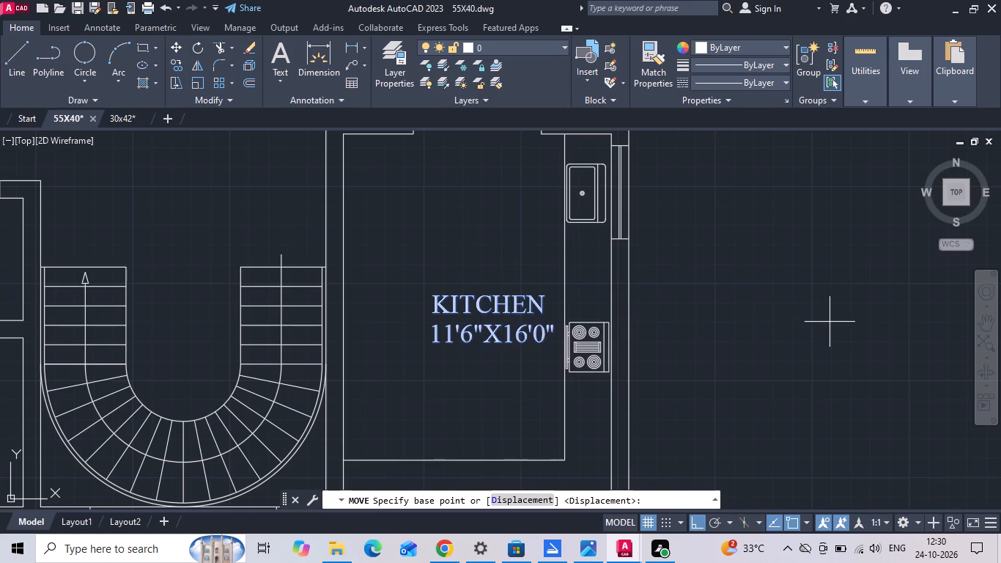
left_click(830, 323)
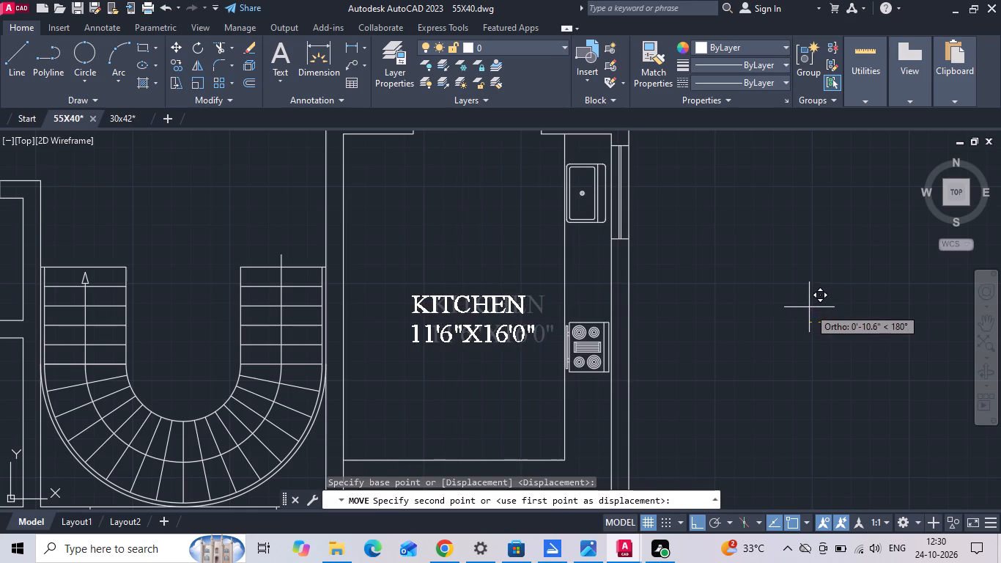
left_click(803, 294)
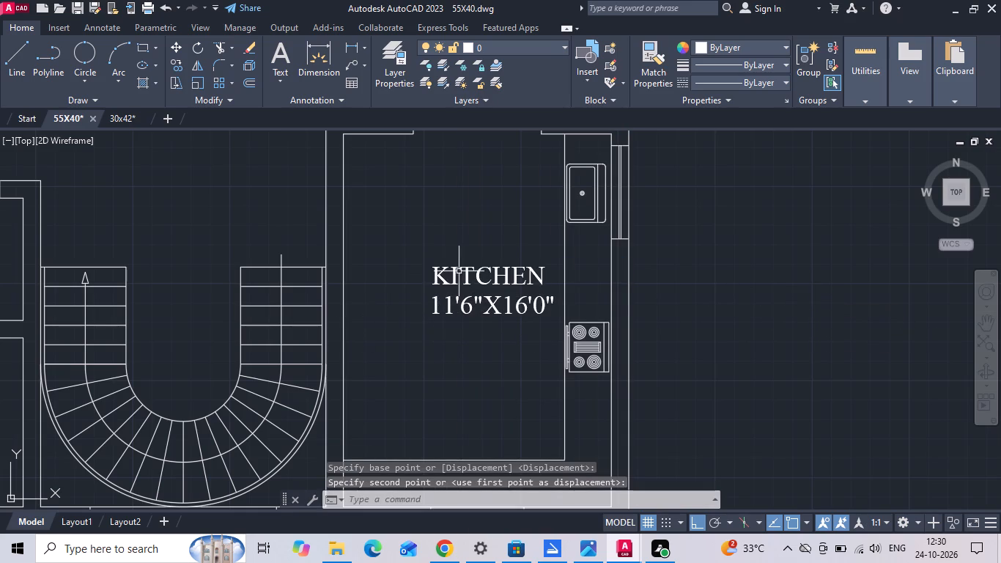
Move the KITCHEN label straight left to centre it between the kitchen wall and the counter.
left_click(460, 269)
right_click(457, 267)
left_click(478, 264)
left_click(788, 283)
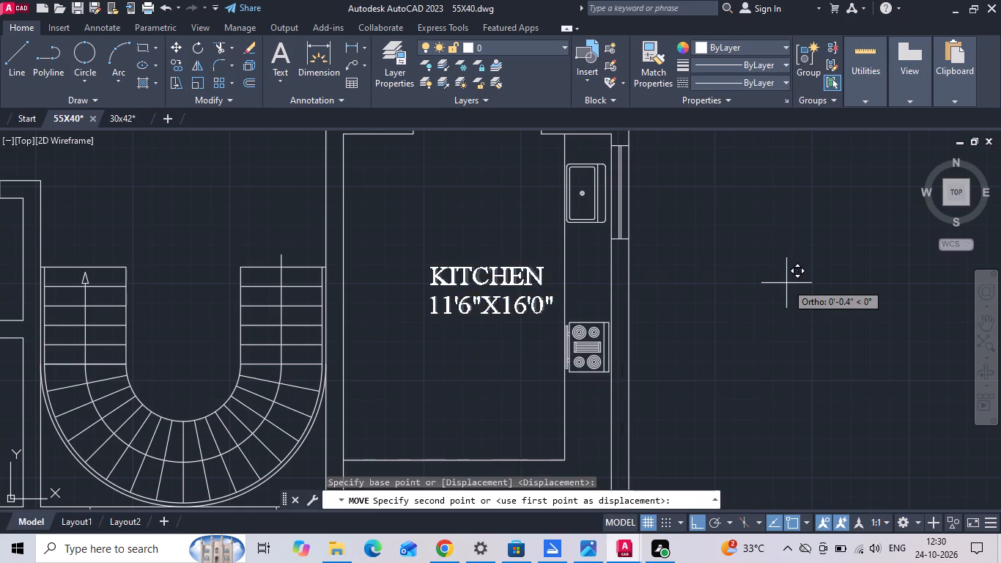
left_click(755, 286)
Move the DINING label slightly to the left to centre it in the dining room.
scroll(763, 295, "down", 2)
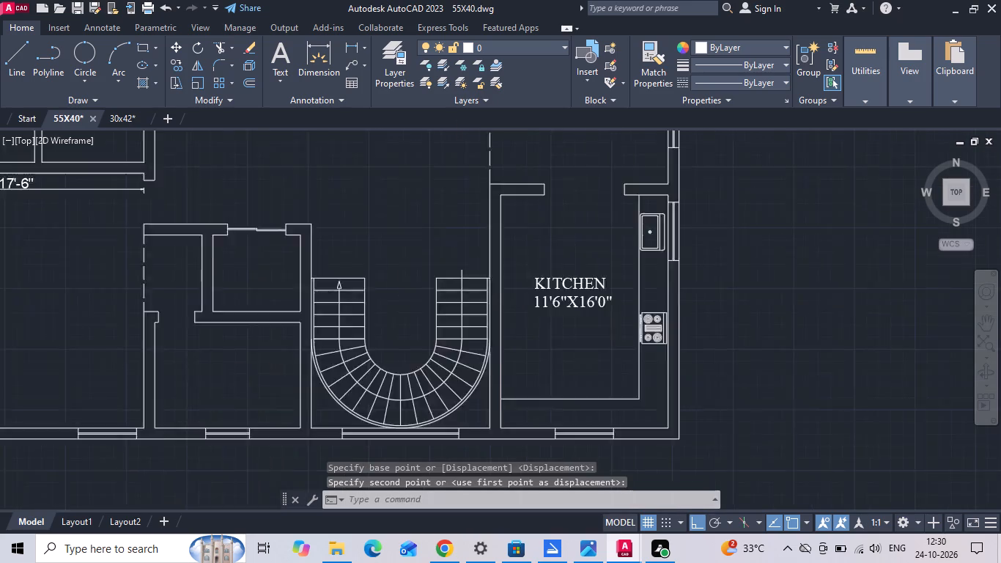
middle_click_drag(697, 212, 569, 358)
scroll(543, 361, "up", 1)
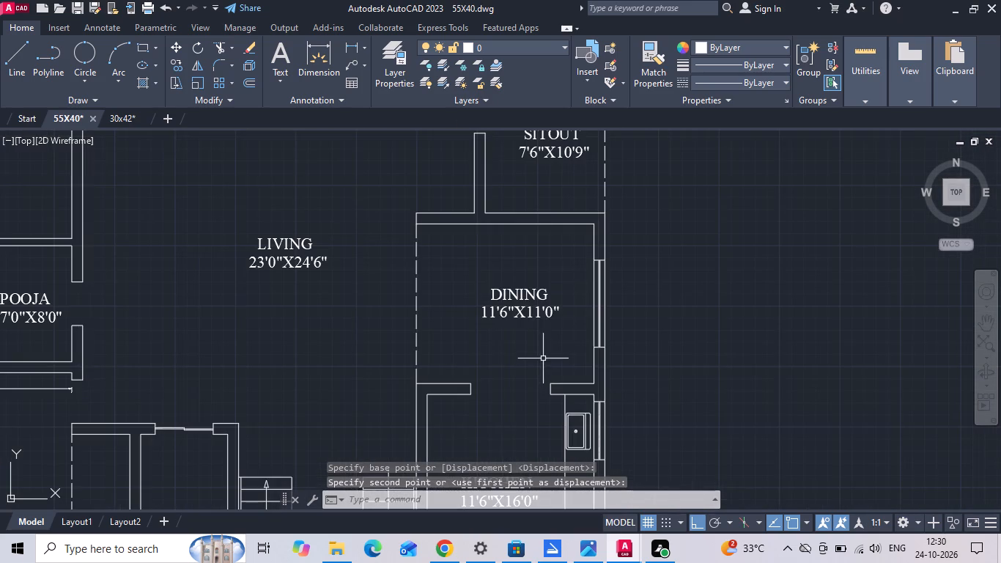
left_click(536, 308)
right_click(536, 308)
left_click(565, 272)
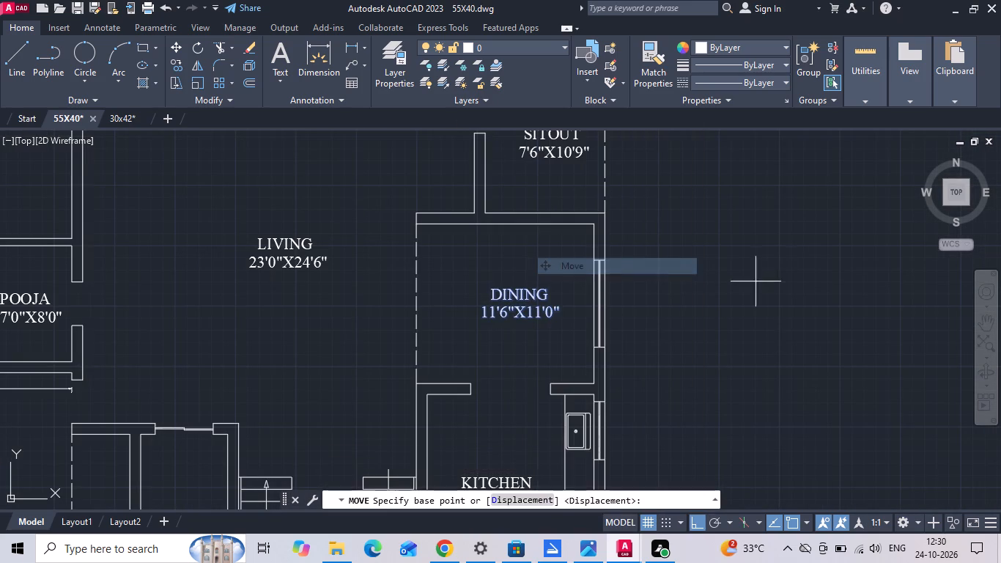
left_click(800, 280)
left_click(788, 277)
Move the LIVING label about 3'-1" straight to the left within the living room.
scroll(747, 319, "down", 1)
left_click(454, 277)
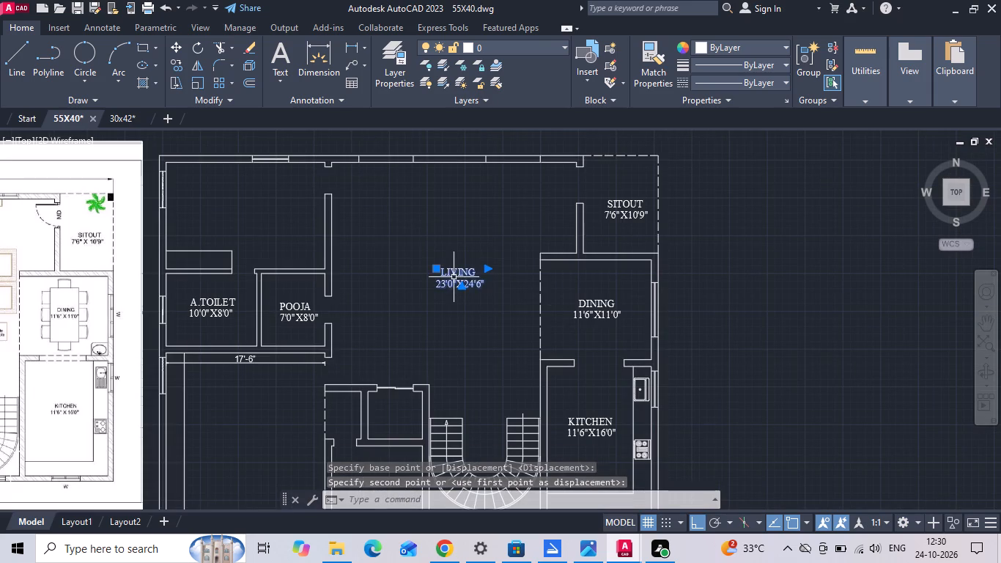
right_click(454, 277)
left_click(477, 268)
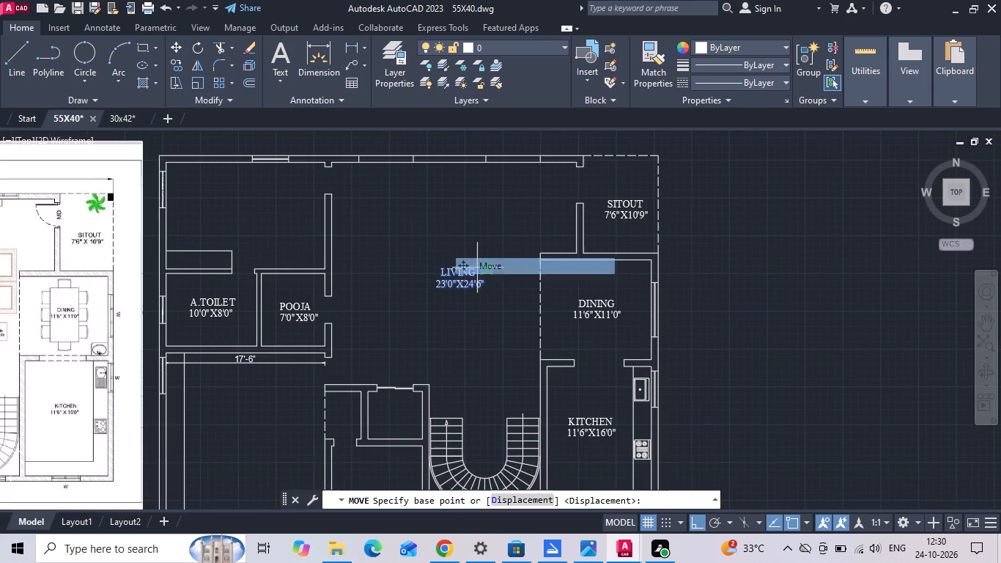
left_click(947, 268)
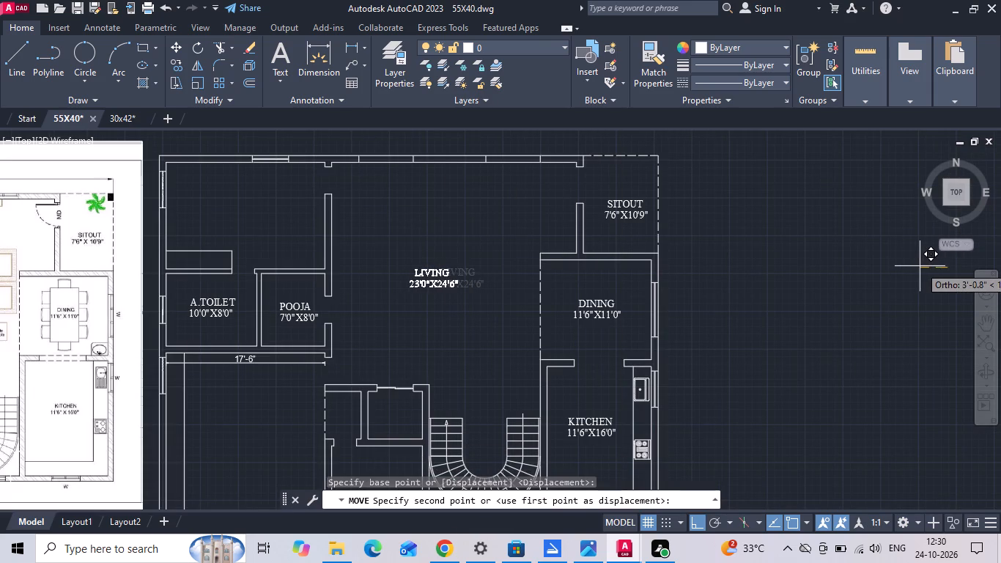
left_click(920, 266)
Shift the SITOUT label slightly to the left within the sitout.
scroll(627, 205, "up", 1)
left_click(627, 205)
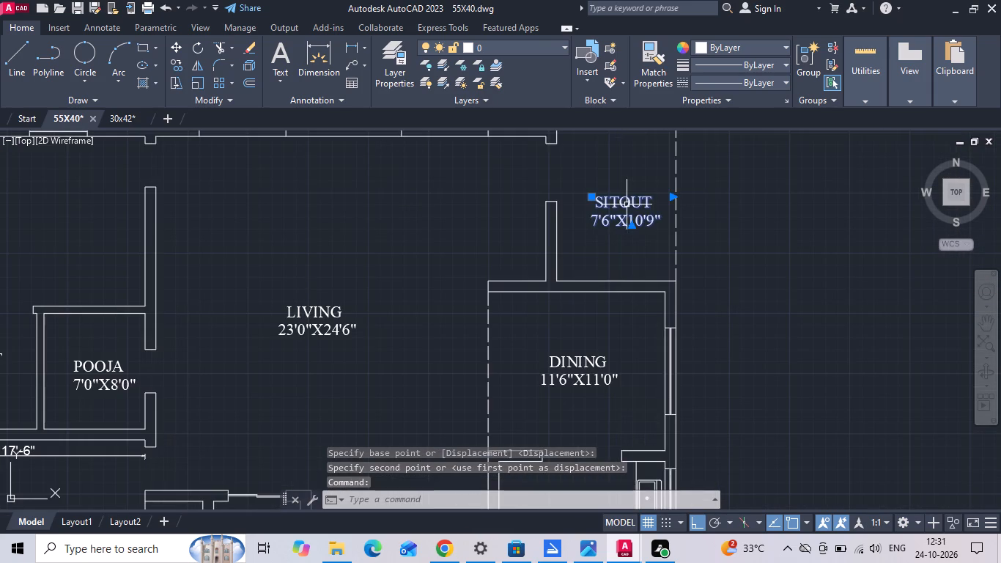
right_click(627, 205)
left_click(650, 270)
left_click(838, 251)
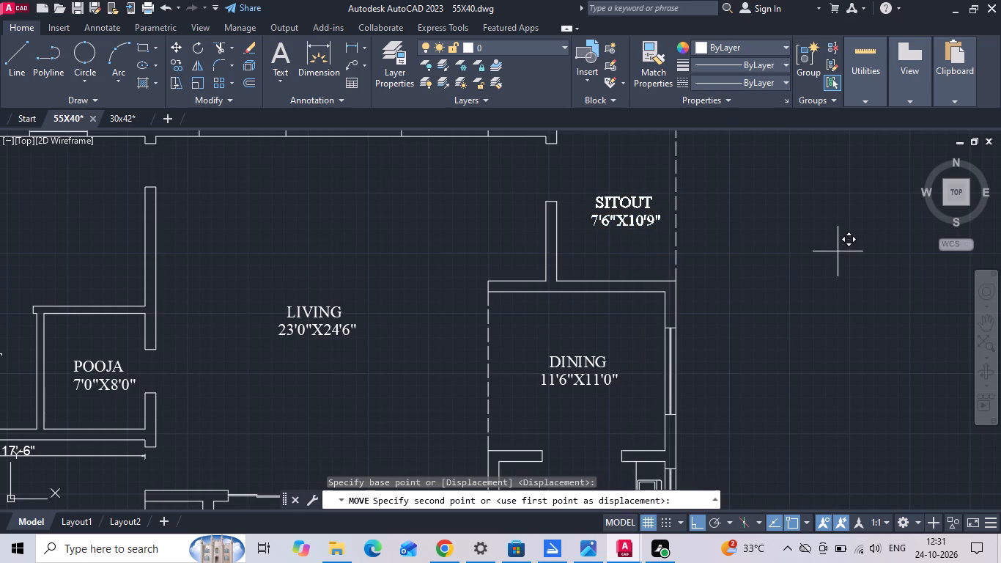
left_click(830, 246)
Shift the SITOUT label slightly straight up within the sitout.
scroll(681, 336, "down", 1)
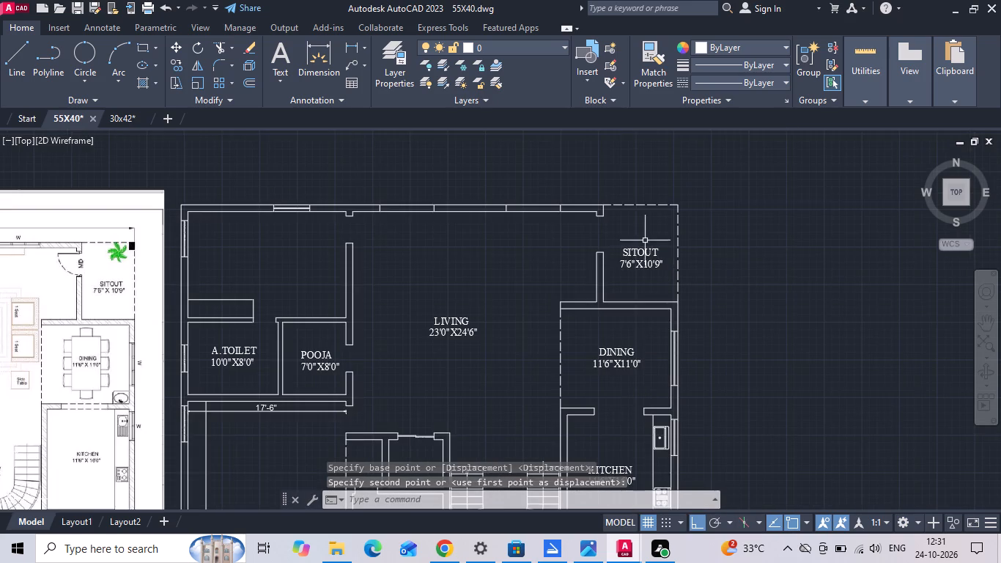
scroll(645, 239, "up", 1)
left_click(646, 258)
right_click(646, 258)
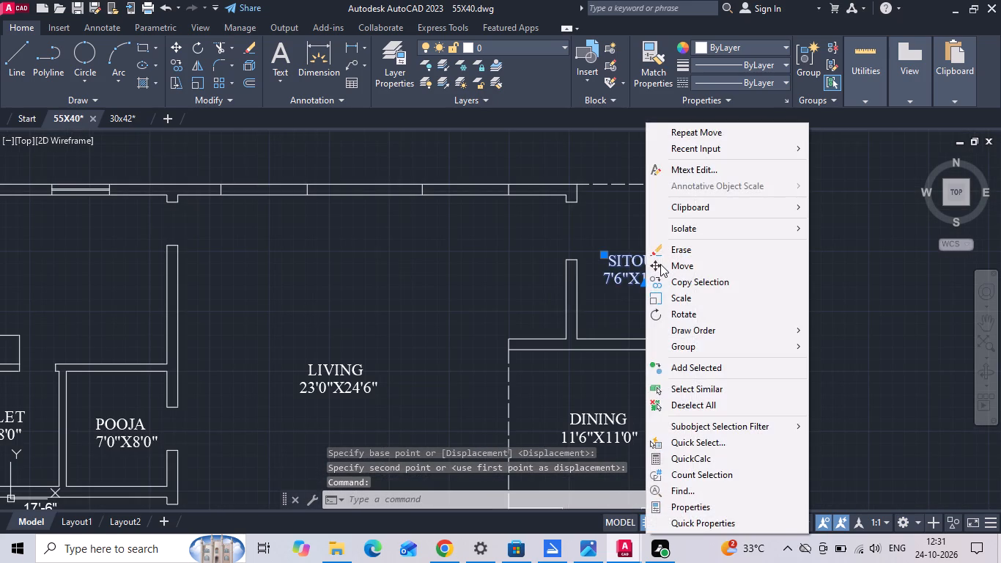
left_click(660, 264)
left_click(791, 292)
left_click(790, 287)
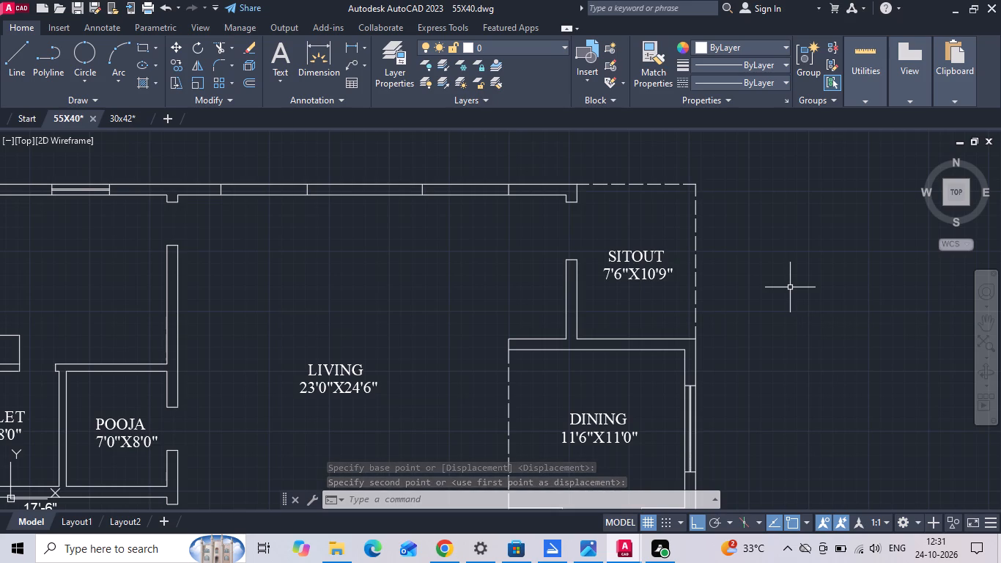
Copy the A.TOILET label about 11'-3.6" straight up into the bedroom above the attached toilet.
scroll(790, 287, "down", 1)
middle_click_drag(529, 303, 631, 226)
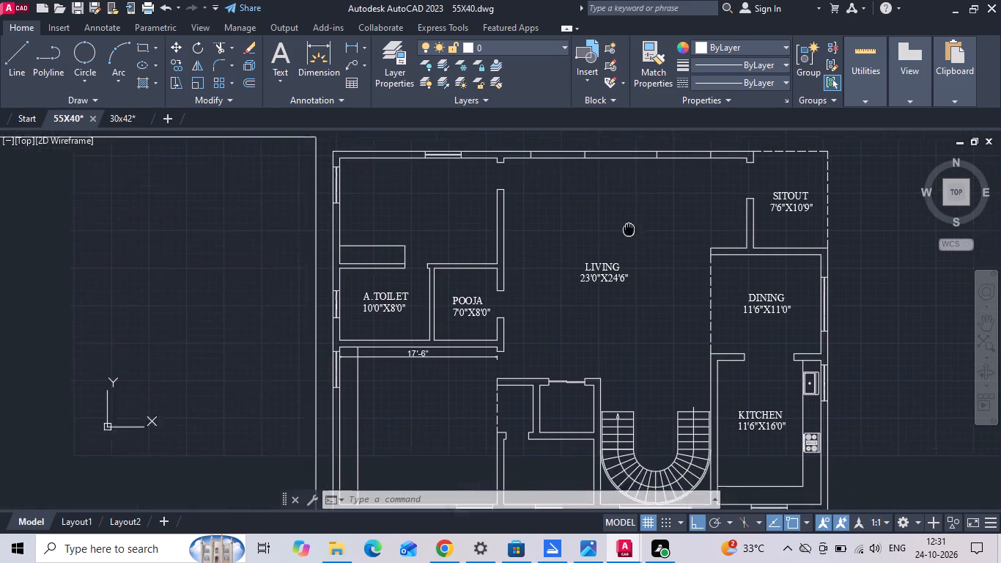
left_click(405, 290)
right_click(405, 290)
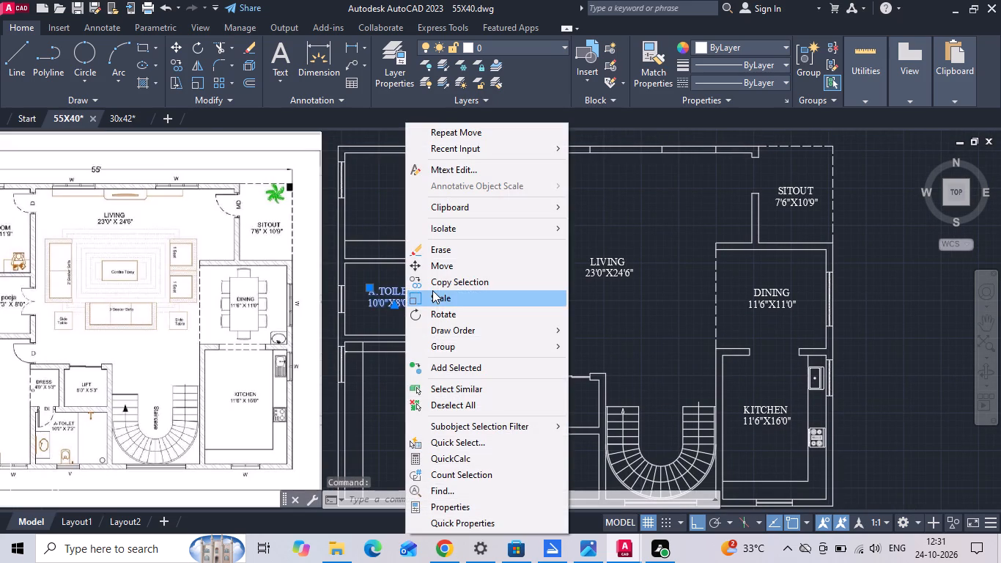
left_click(435, 288)
scroll(380, 300, "up", 1)
left_click_drag(382, 290, 391, 276)
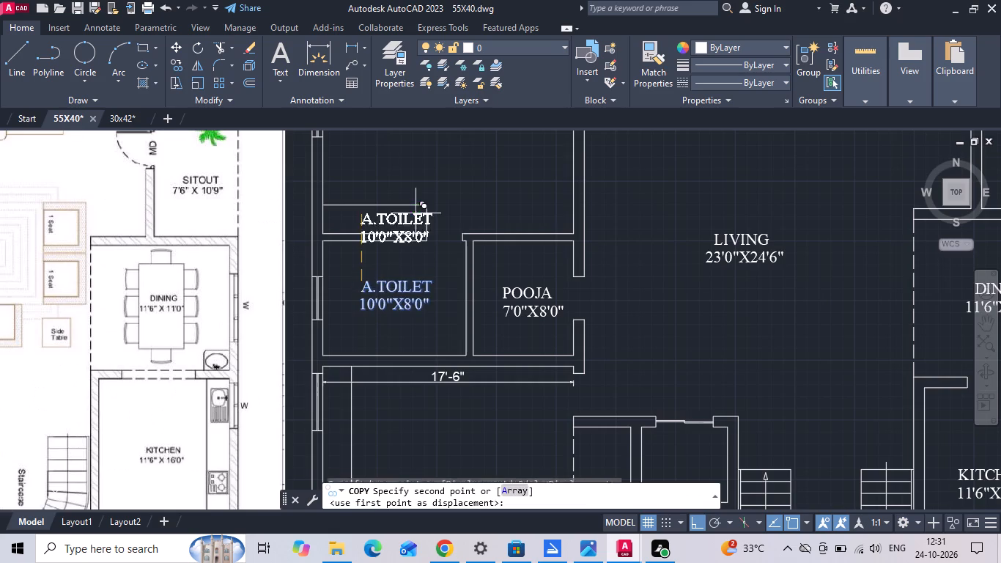
middle_click_drag(416, 210, 411, 316)
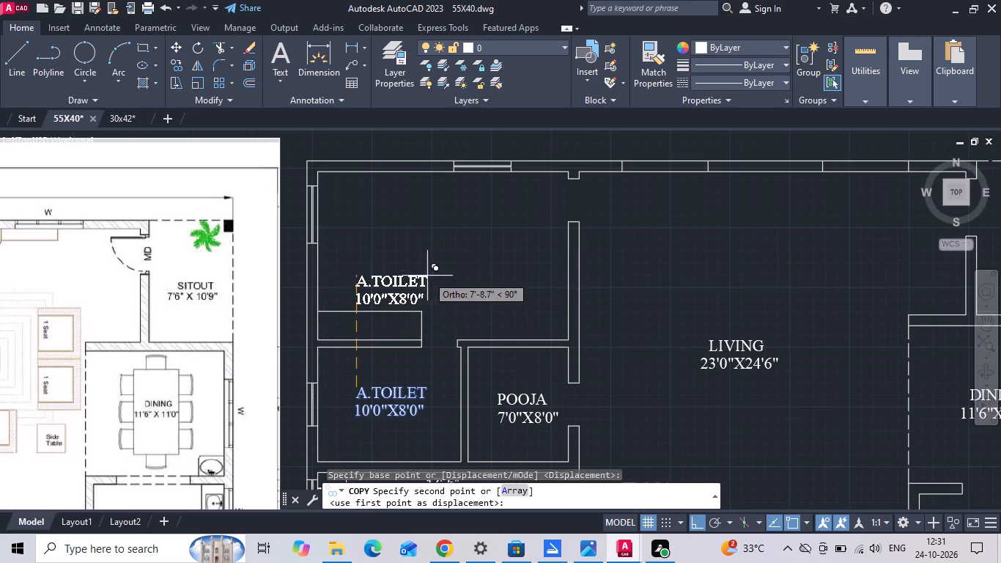
left_click(451, 225)
key("Escape")
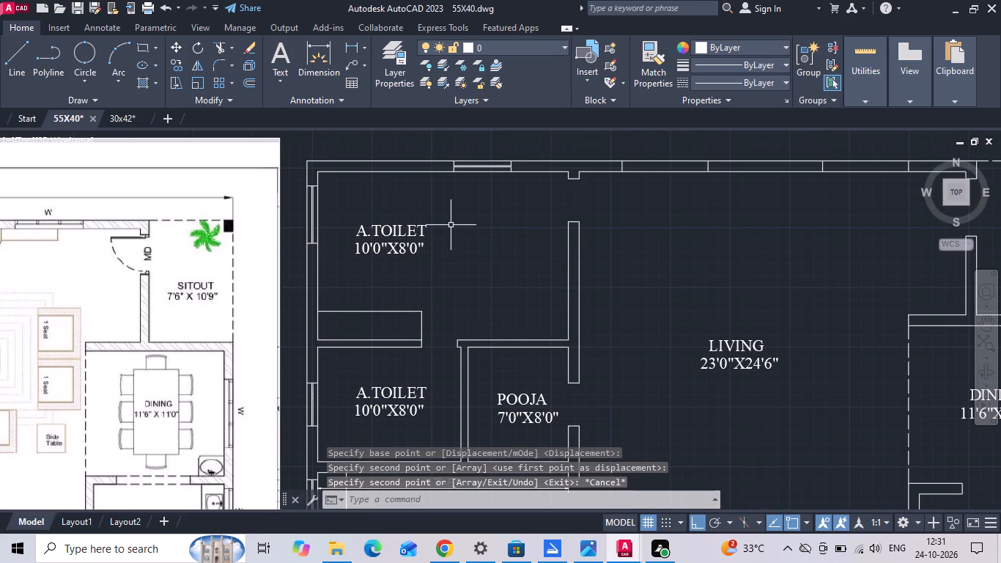
Change the size line of the copied A.TOILET label in the upper bedroom to 17'6"X11'9".
scroll(594, 256, "down", 2)
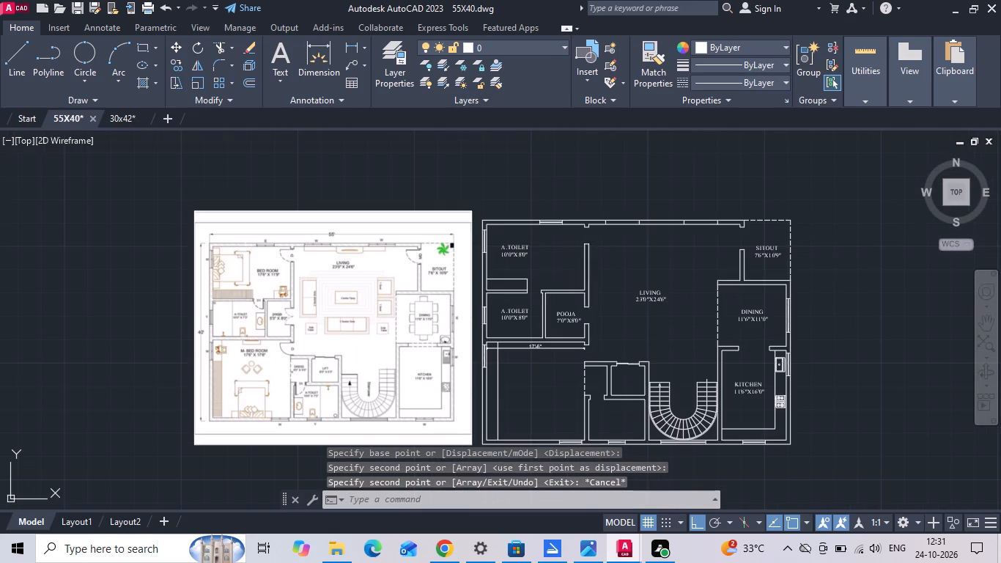
scroll(244, 262, "up", 2)
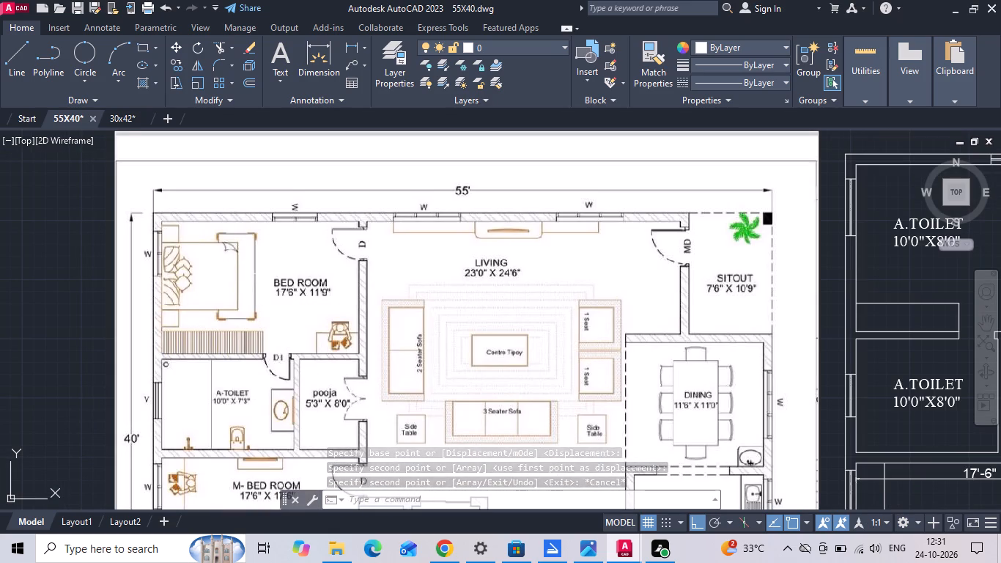
scroll(251, 283, "down", 2)
scroll(596, 276, "up", 1)
scroll(424, 267, "up", 1)
middle_click_drag(452, 261, 568, 284)
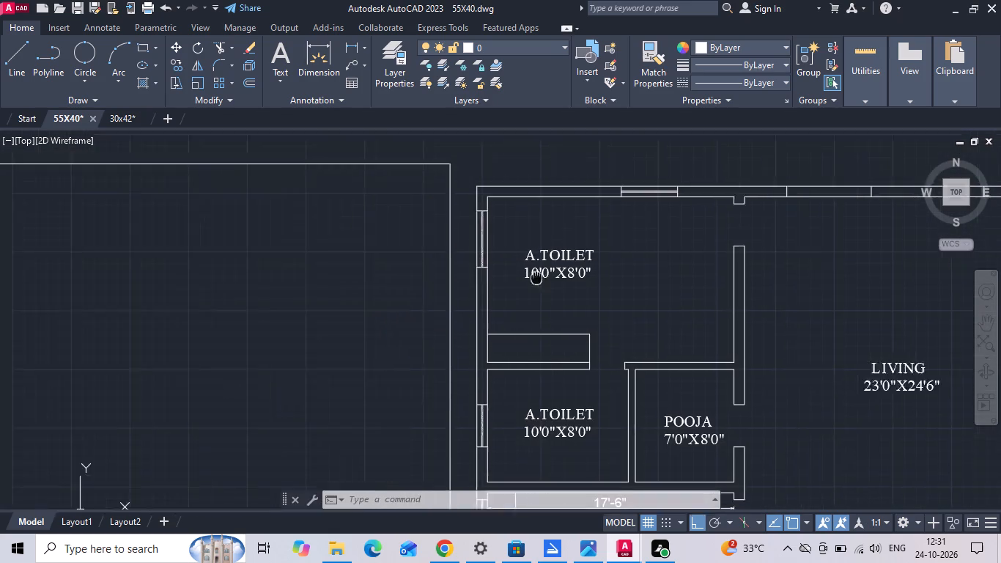
middle_click_drag(568, 284, 631, 287)
double_click(646, 284)
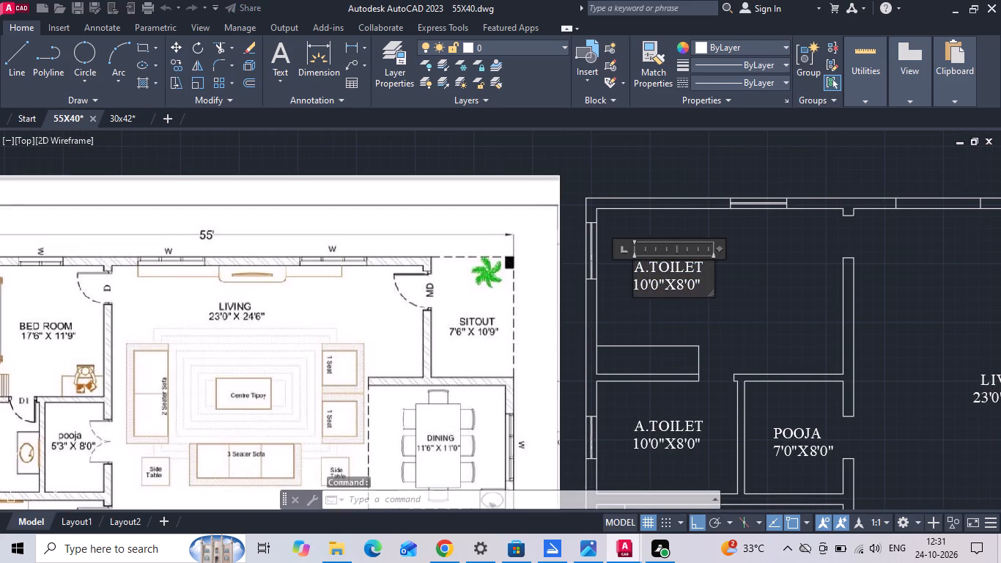
key("BackSpace")
key("7")
scroll(705, 306, "down", 1)
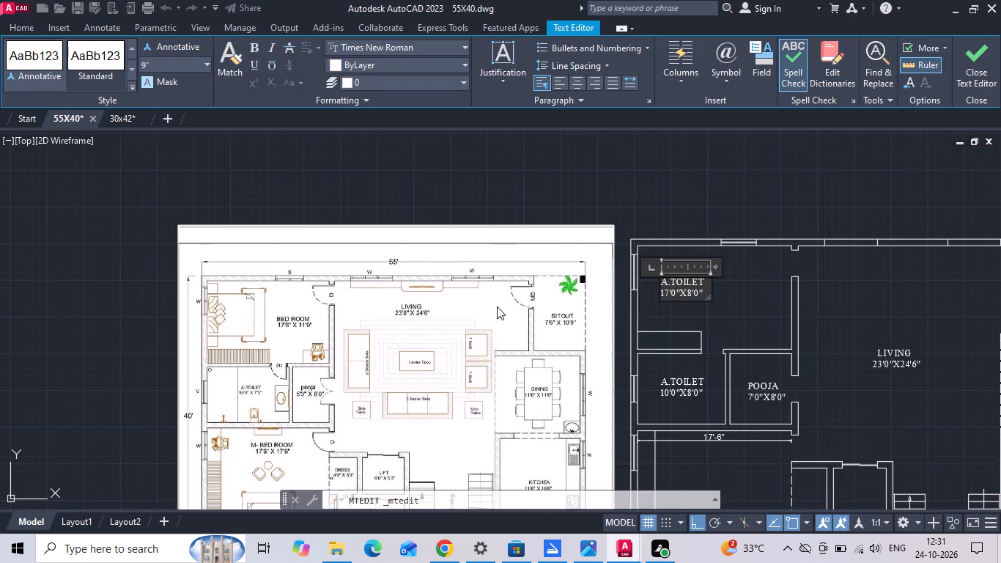
scroll(669, 306, "up", 2)
left_click(684, 279)
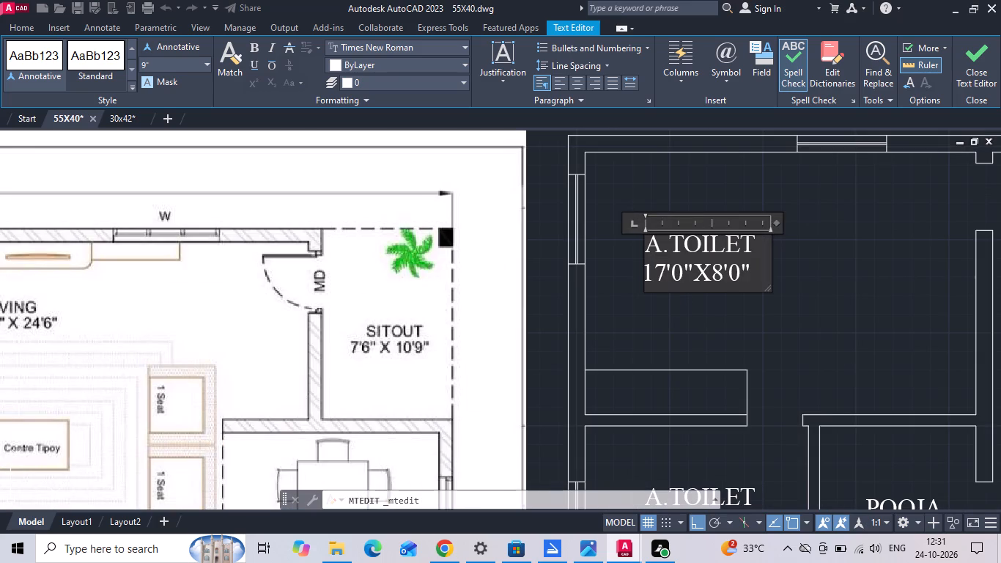
key("BackSpace")
key("6")
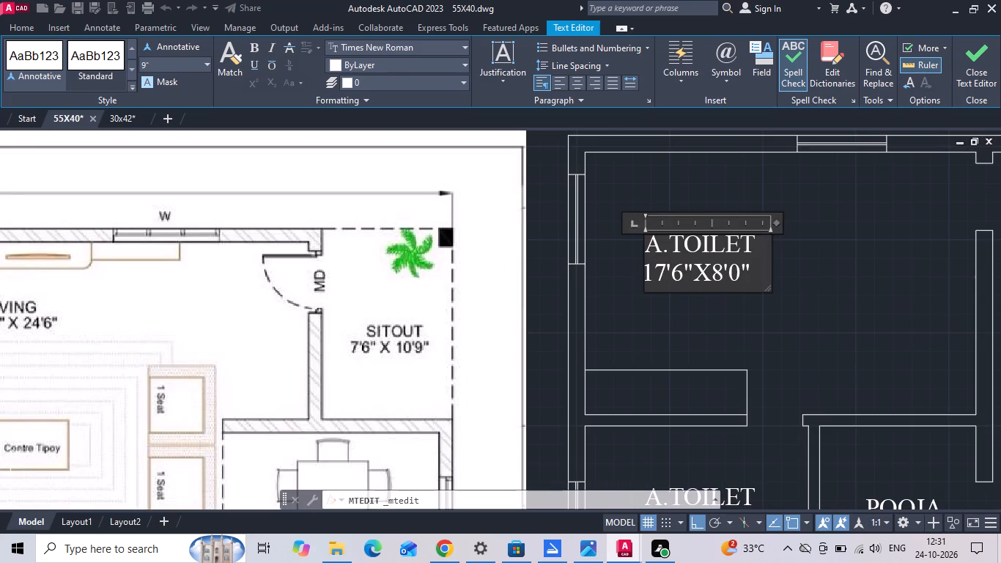
left_click(721, 276)
key("BackSpace")
type("11")
left_click(749, 284)
key("BackSpace")
key("9")
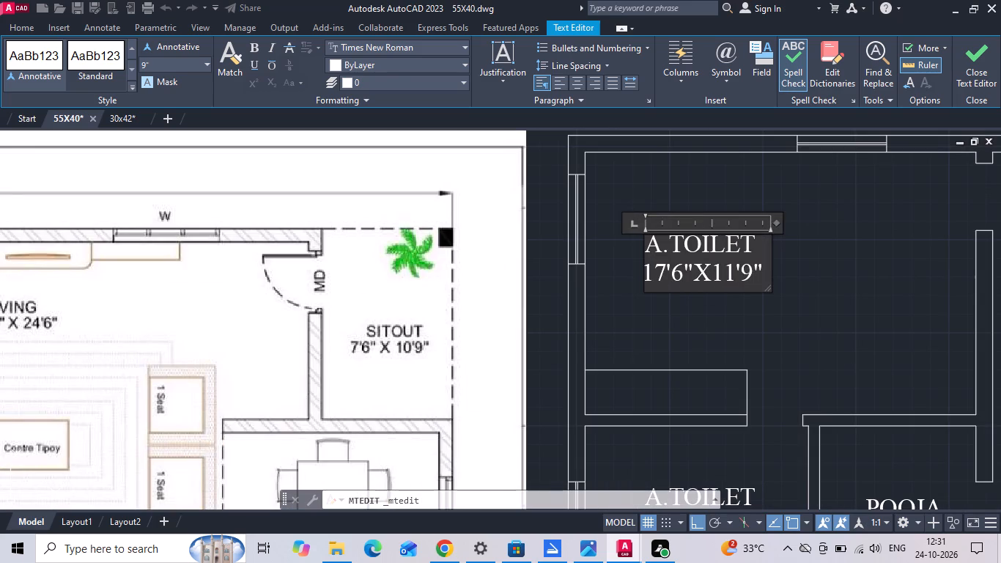
Replace the A.TOILET name in that copied label with BEDROOM, keeping the size on the second line.
left_click_drag(758, 250, 623, 251)
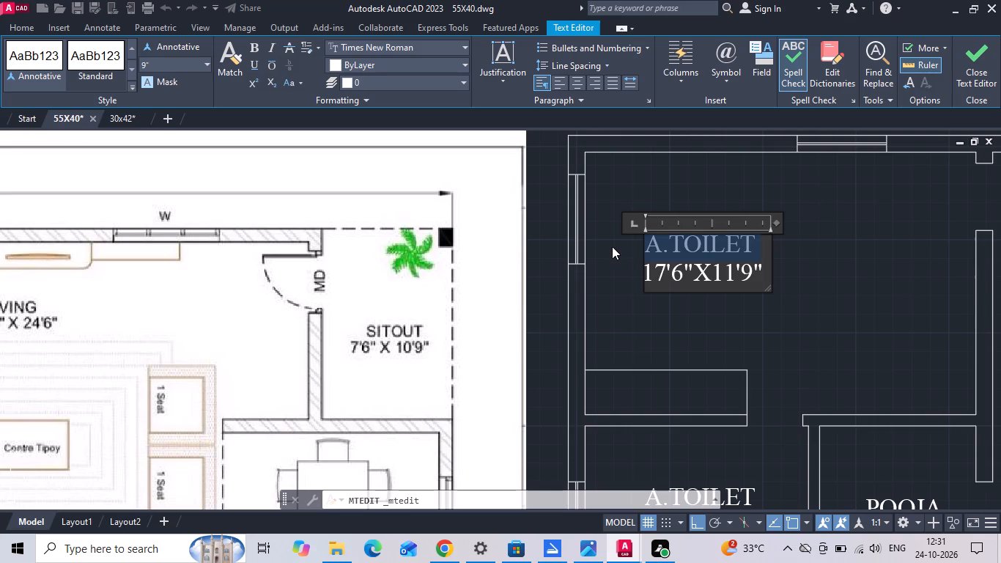
key("BackSpace")
type("BEDROOM")
key("Return")
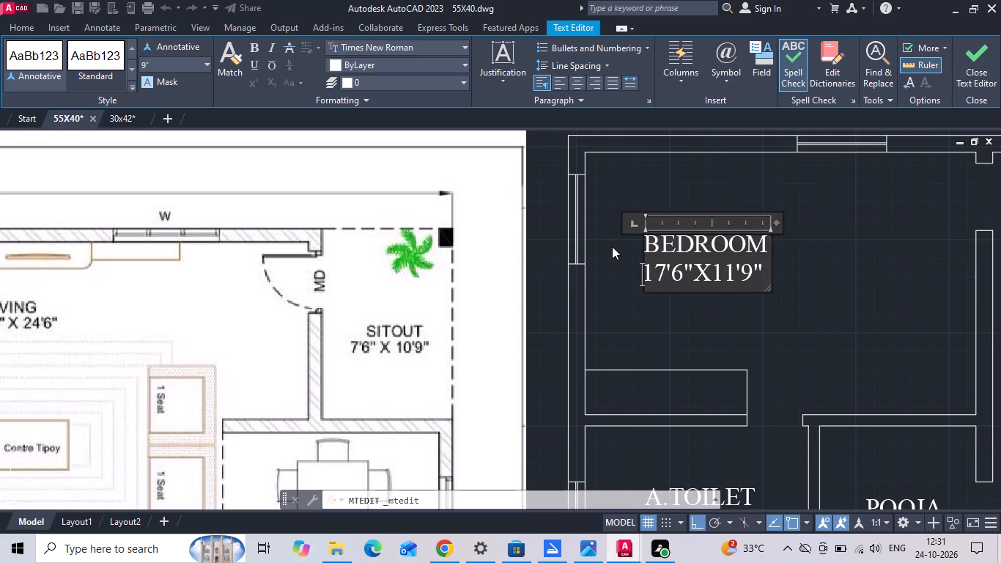
left_click(613, 310)
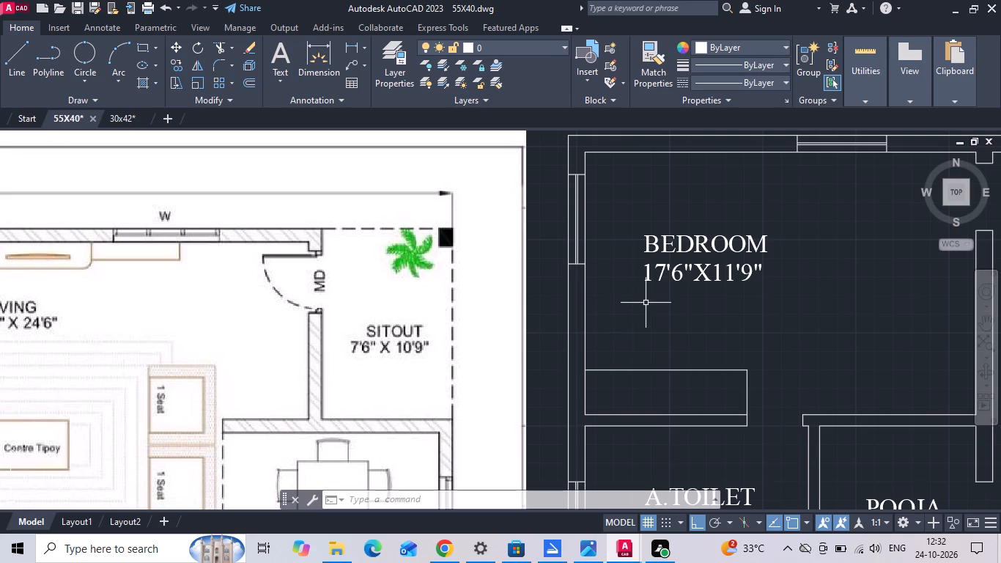
Move the BEDROOM label about 3' straight to the right within the upper bedroom.
left_click(723, 276)
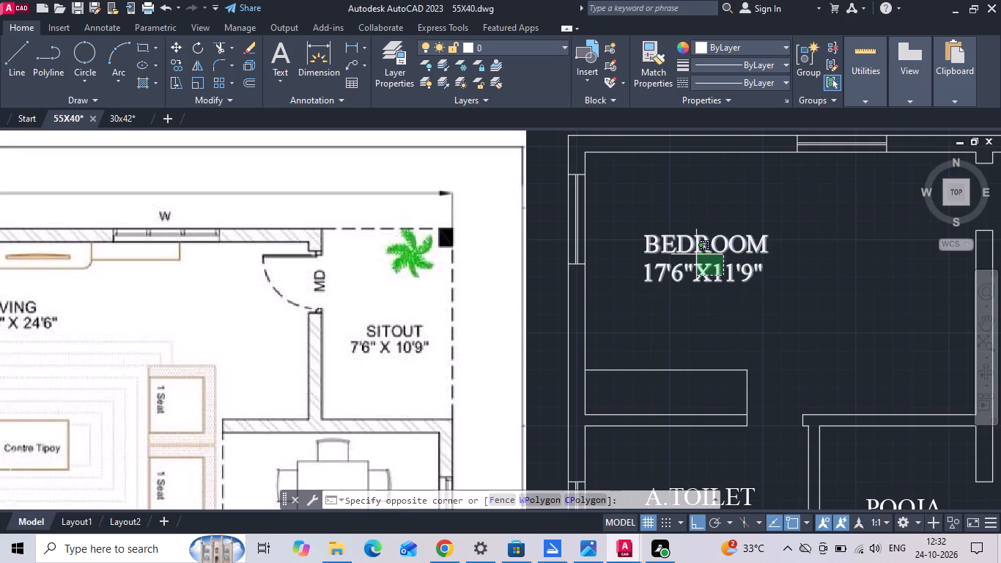
left_click(679, 225)
right_click(674, 221)
left_click(723, 271)
middle_click_drag(749, 340, 522, 359)
left_click_drag(553, 328, 564, 331)
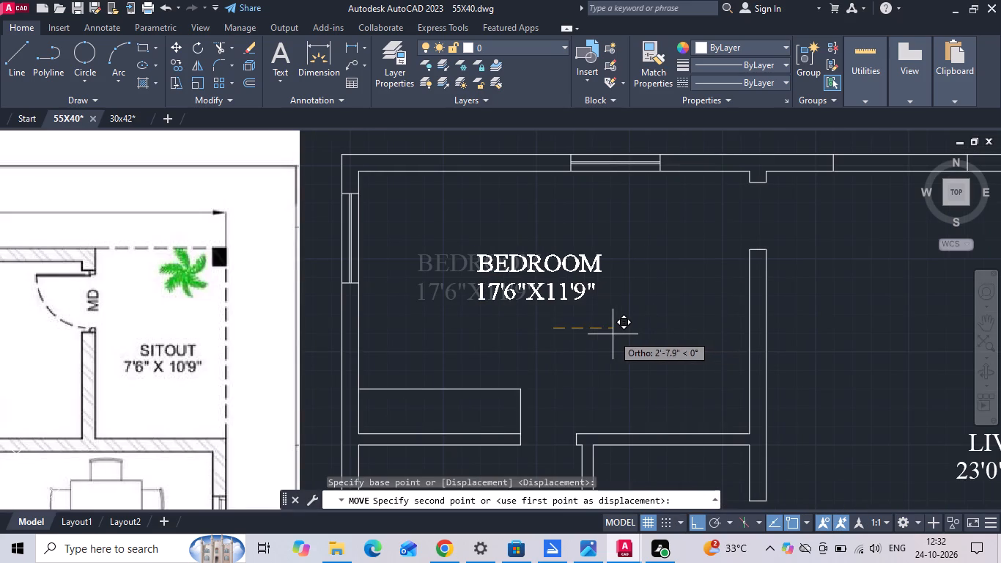
left_click(624, 341)
Shift the BEDROOM label slightly straight down within the upper bedroom.
left_click(601, 323)
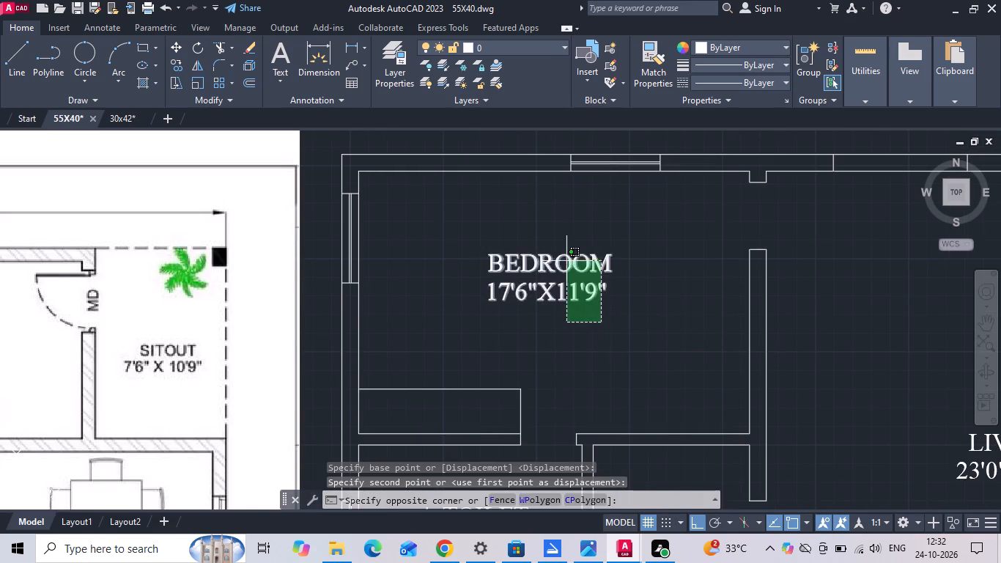
left_click(564, 257)
right_click(564, 257)
left_click(596, 269)
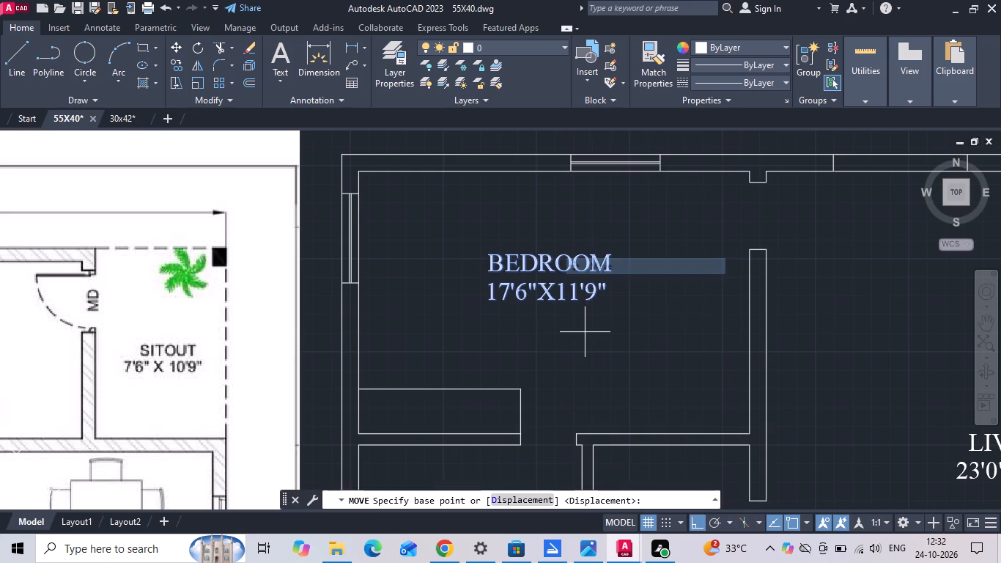
left_click(585, 332)
left_click(583, 350)
left_click_drag(583, 349, 577, 334)
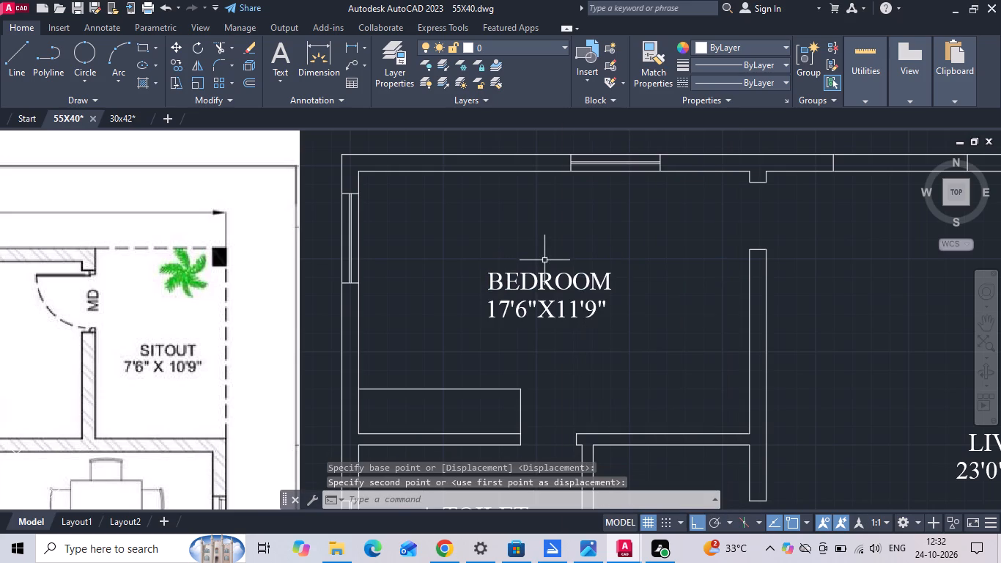
Copy the BEDROOM label straight down into the master bedroom below the attached toilet and pooja room.
left_click_drag(562, 239, 558, 249)
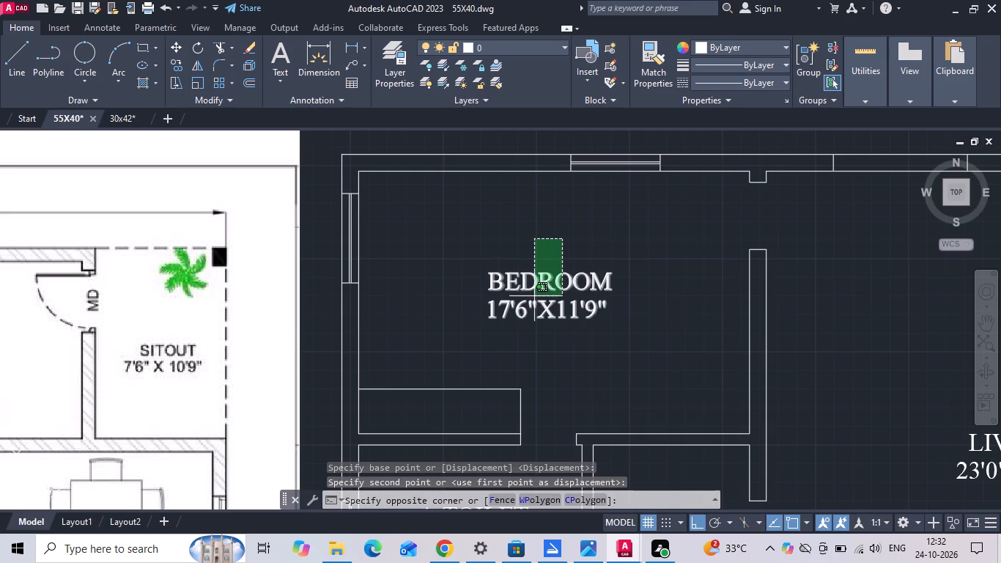
left_click(508, 336)
right_click(508, 336)
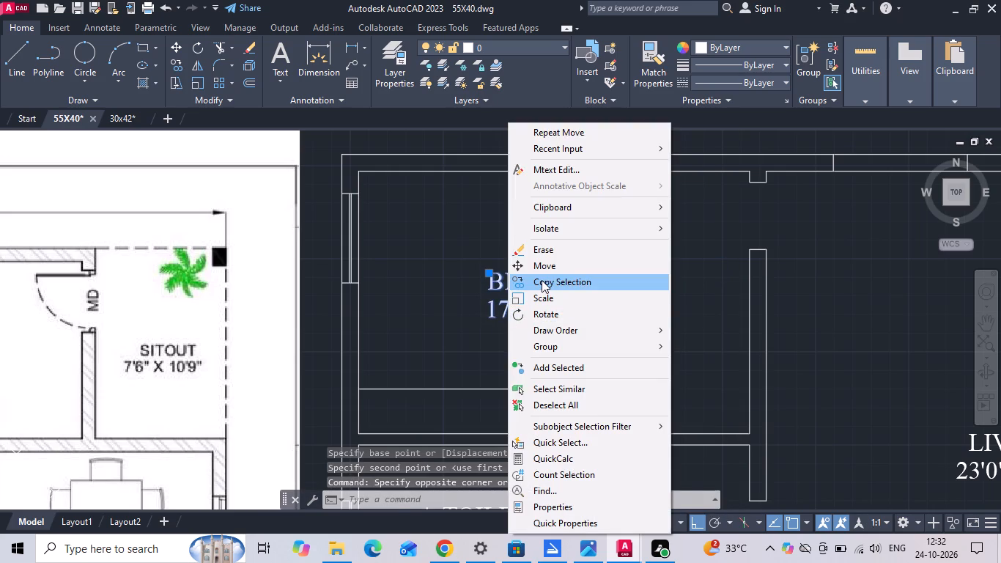
left_click(542, 280)
scroll(542, 274, "down", 1)
left_click(542, 274)
middle_click_drag(538, 311, 553, 217)
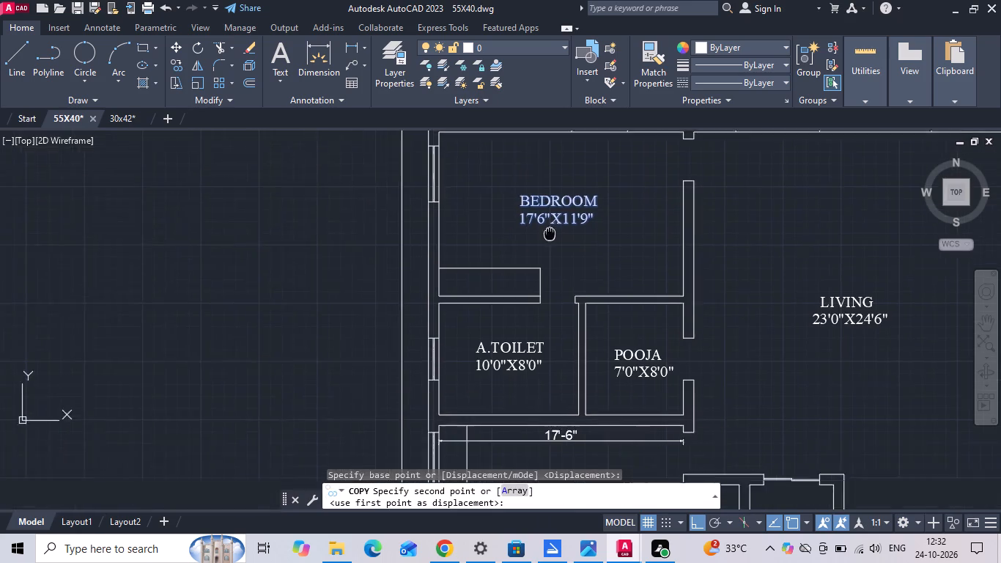
middle_click_drag(553, 217, 555, 210)
scroll(556, 204, "down", 3)
scroll(575, 266, "up", 3)
left_click(546, 303)
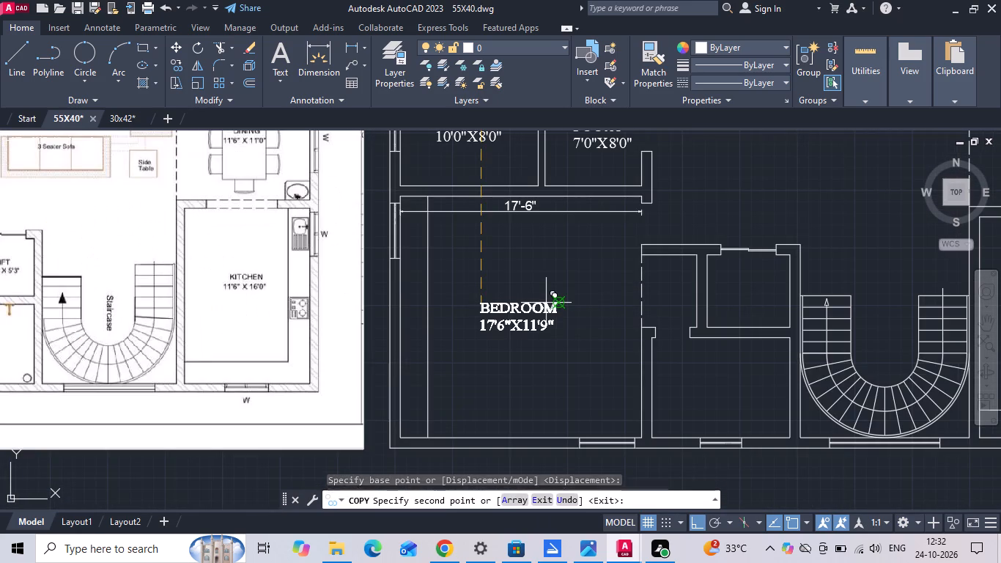
key("Escape")
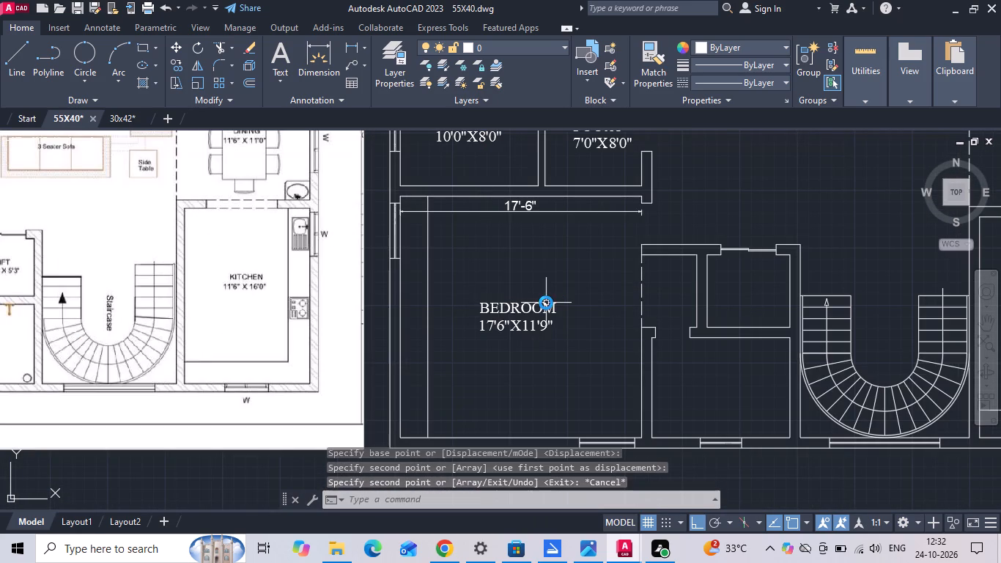
Save the drawing.
key("ctrl+s")
key("ctrl+s")
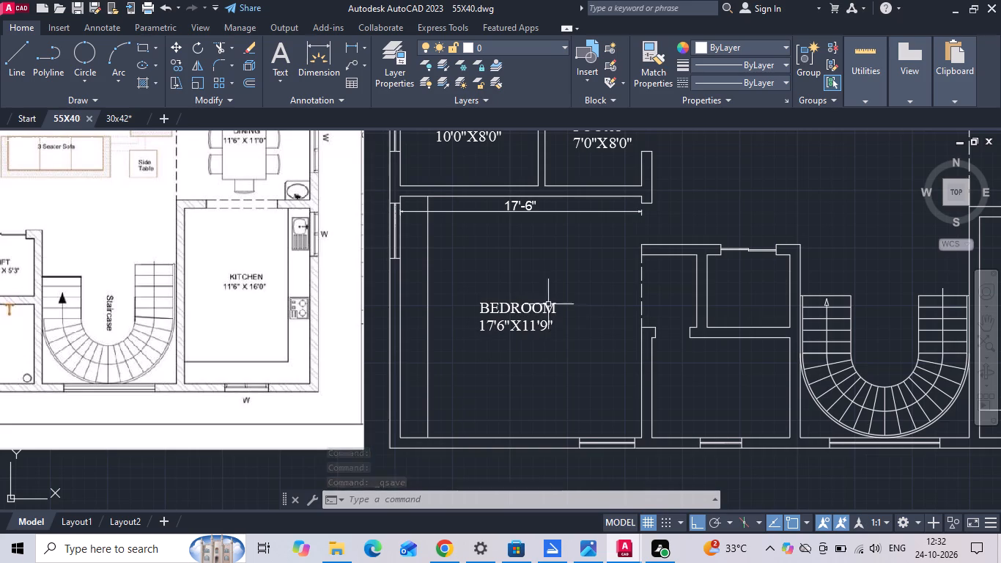
Change the size line of the copied BEDROOM label in the master bedroom to 17'6"X17'0".
middle_click(570, 314)
scroll(575, 315, "down", 1)
middle_click_drag(244, 331, 375, 304)
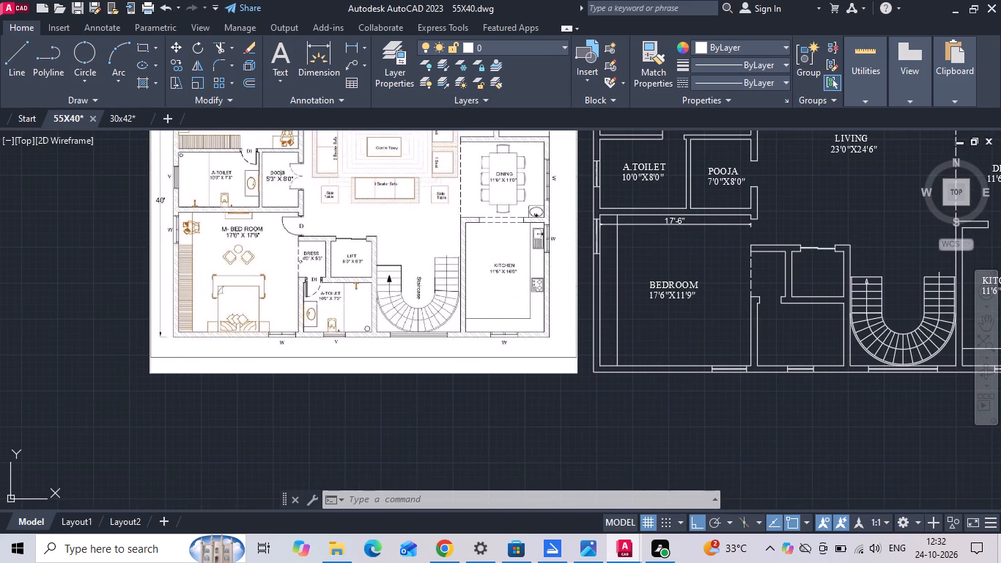
scroll(723, 299, "up", 1)
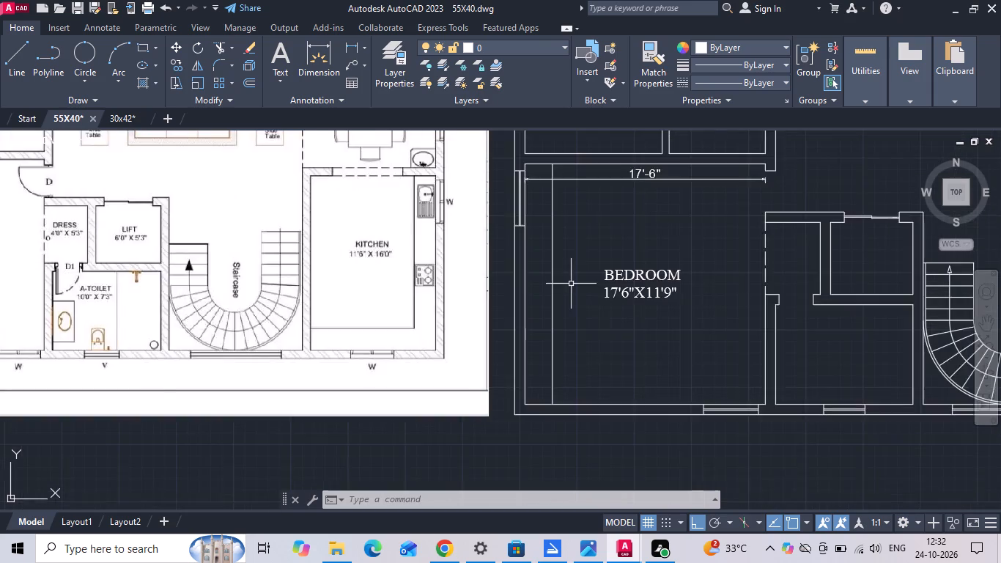
scroll(569, 284, "up", 1)
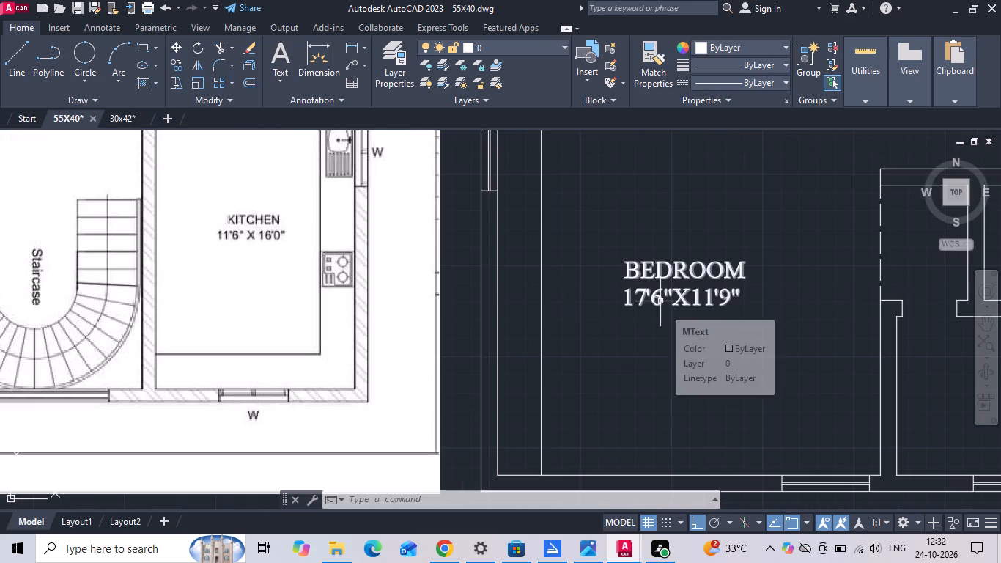
double_click(660, 301)
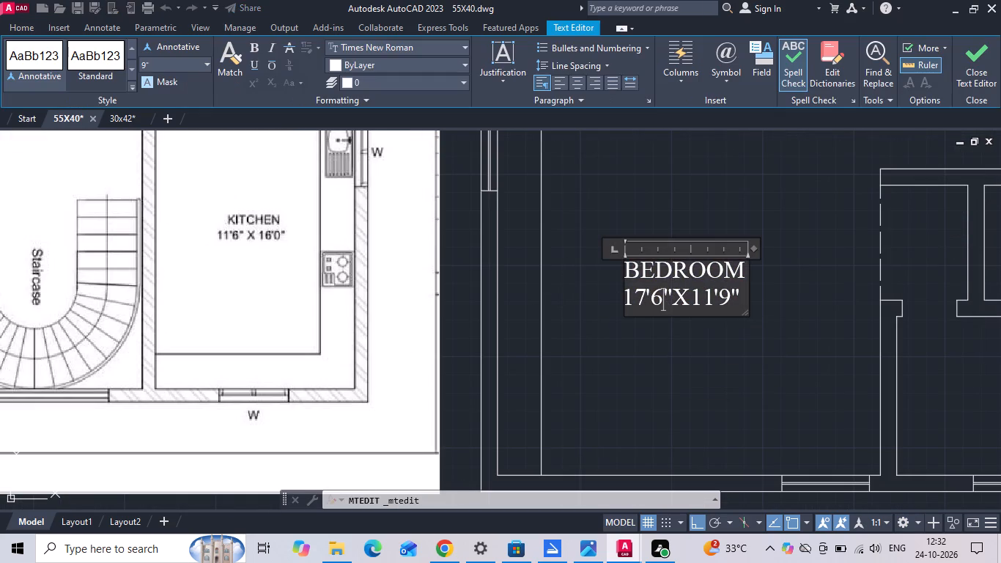
left_click(712, 300)
key("BackSpace")
key("7")
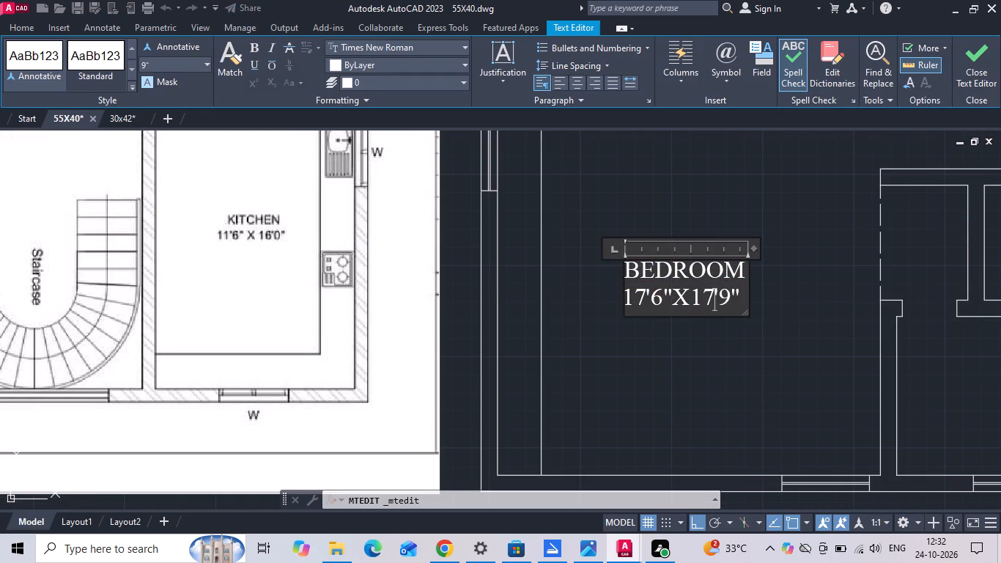
left_click(728, 306)
key("BackSpace")
key("0")
Rename the master bedroom label M.BEDROOM and indent its size line by one space to centre it under the name.
left_click(625, 273)
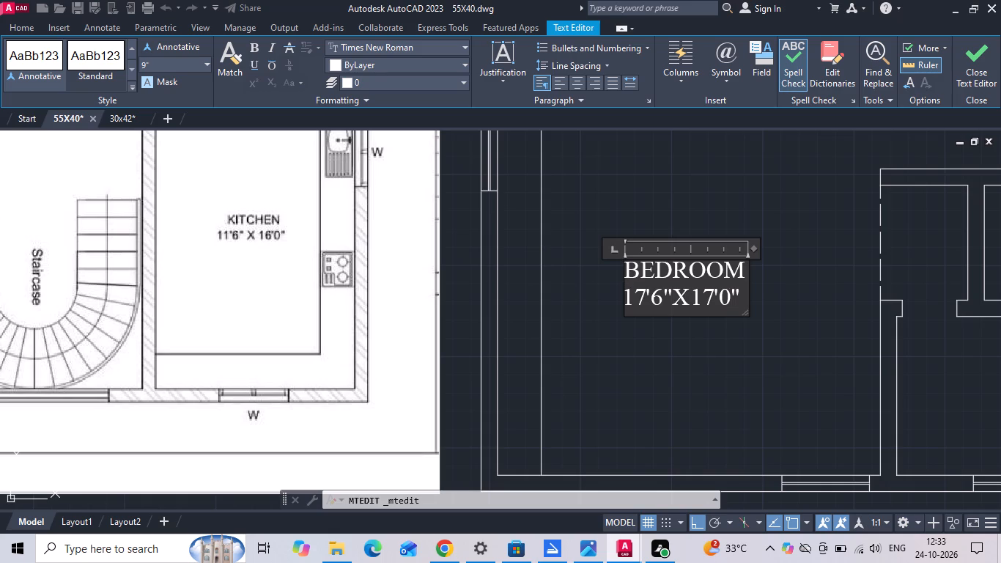
type("M.")
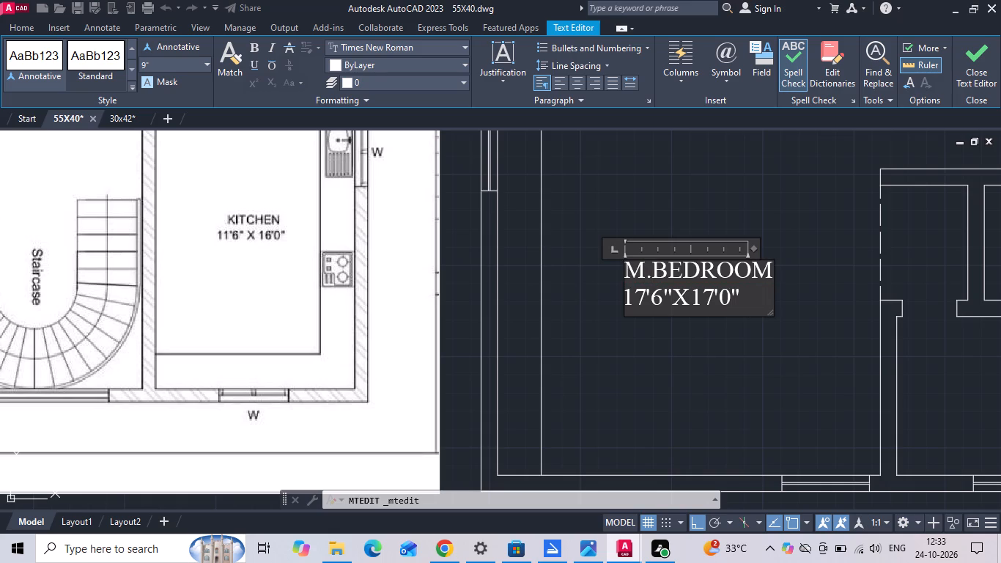
left_click(624, 292)
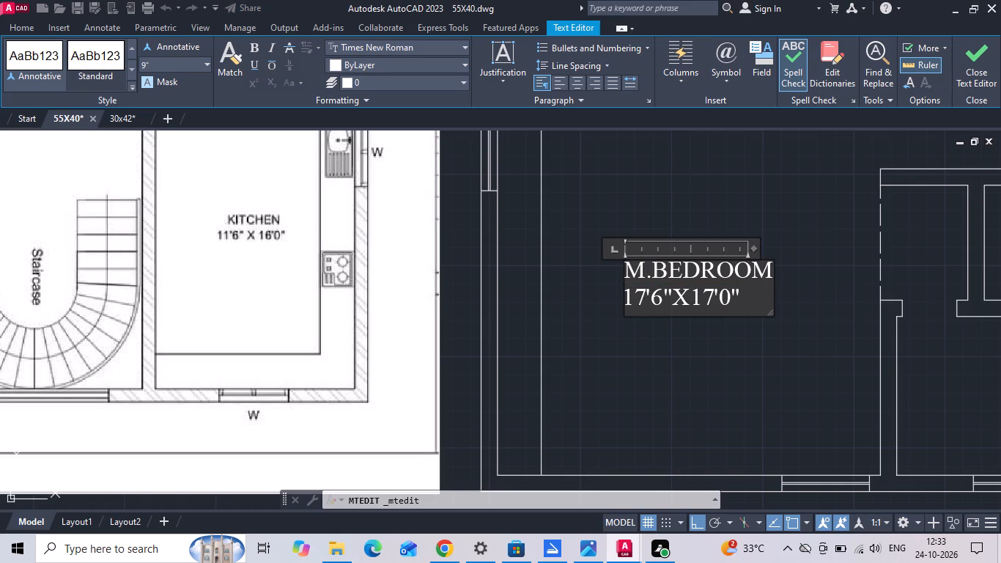
key("space")
key("space")
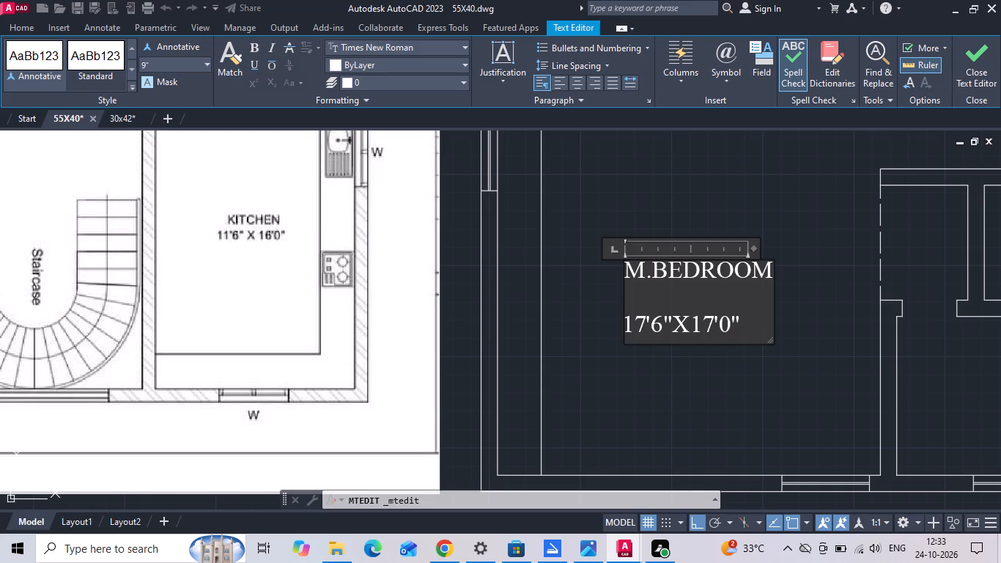
key("BackSpace")
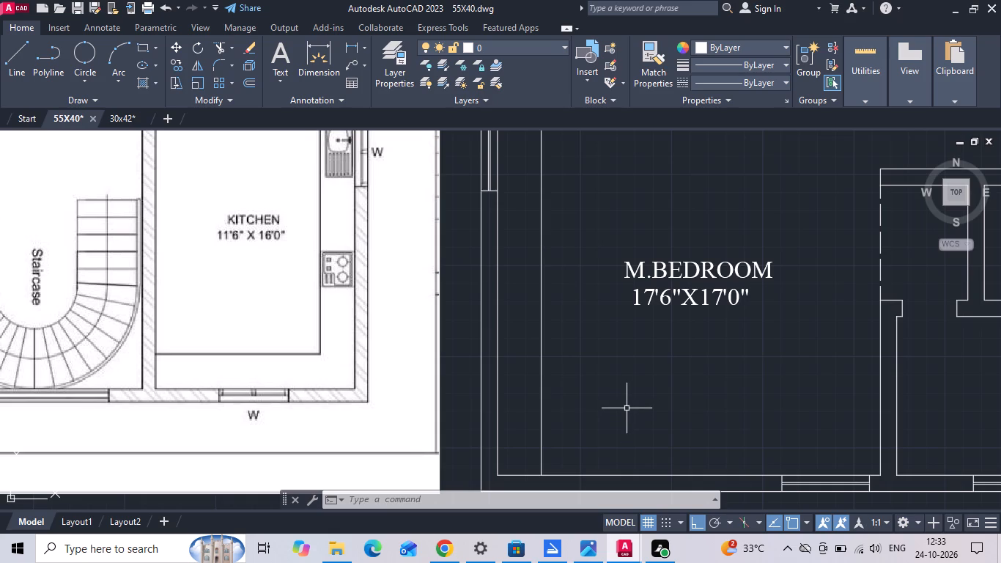
scroll(627, 408, "down", 2)
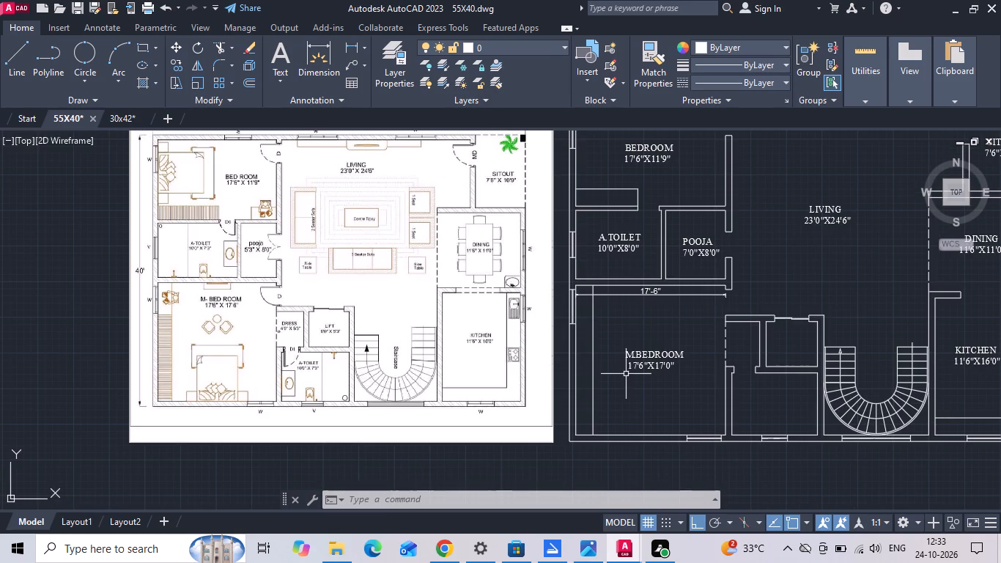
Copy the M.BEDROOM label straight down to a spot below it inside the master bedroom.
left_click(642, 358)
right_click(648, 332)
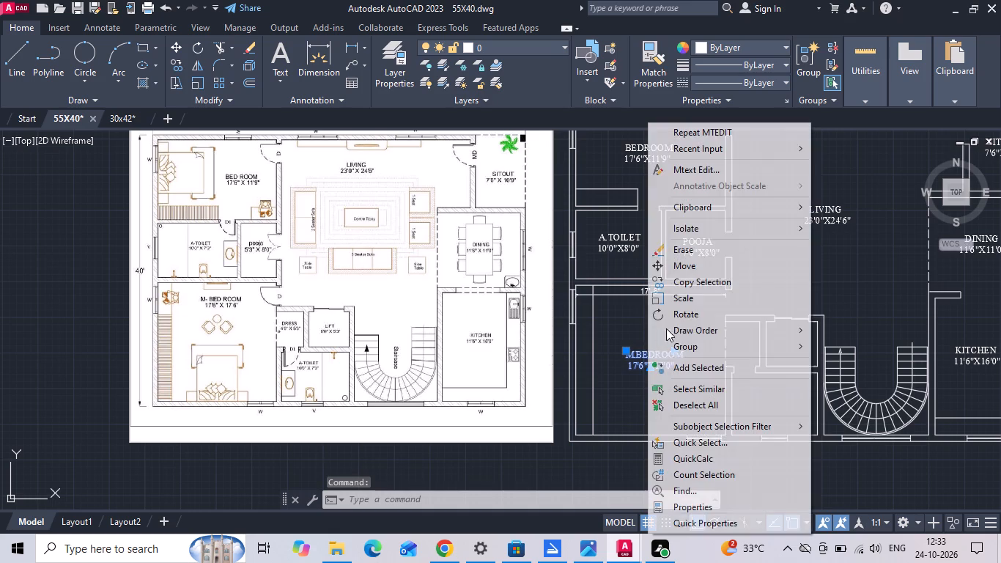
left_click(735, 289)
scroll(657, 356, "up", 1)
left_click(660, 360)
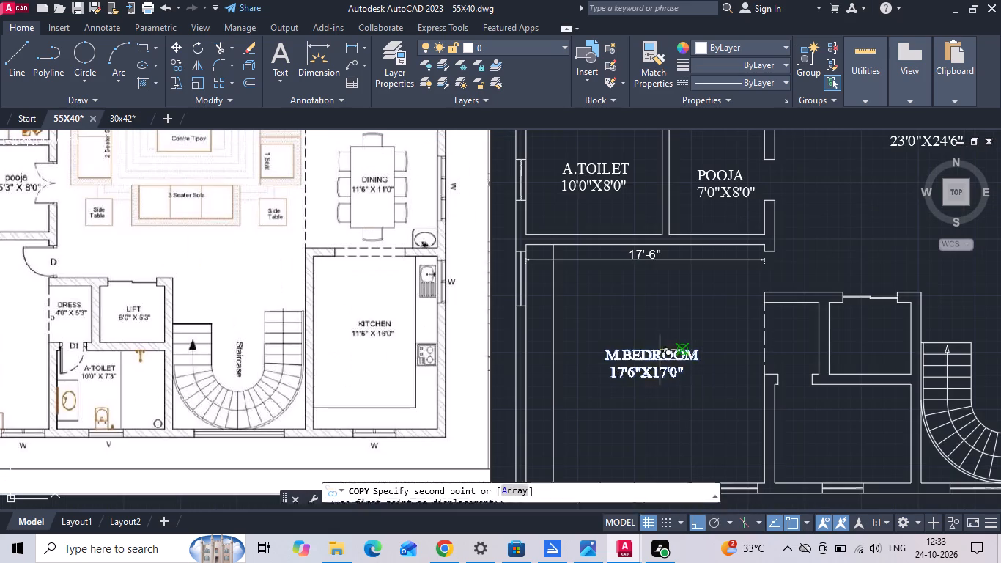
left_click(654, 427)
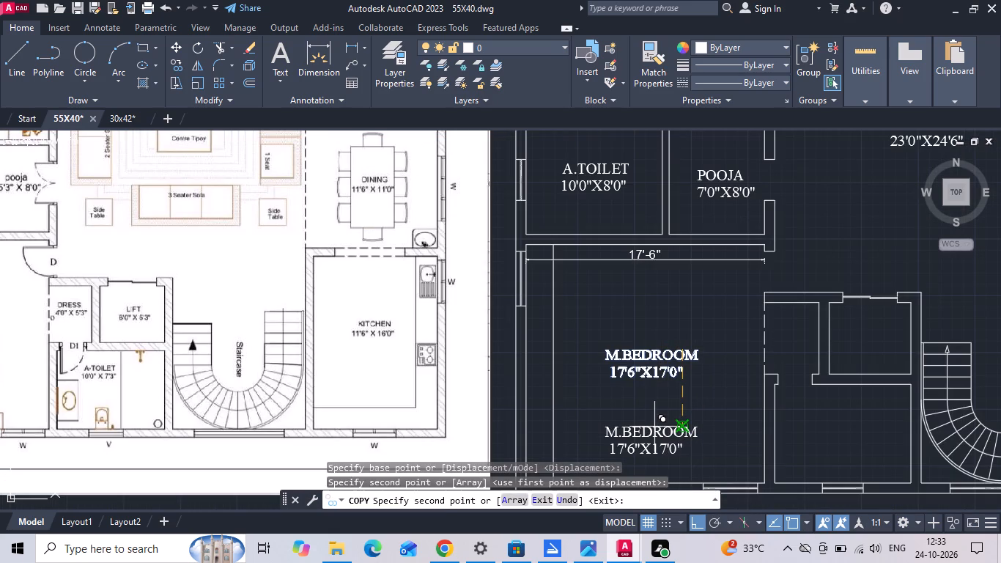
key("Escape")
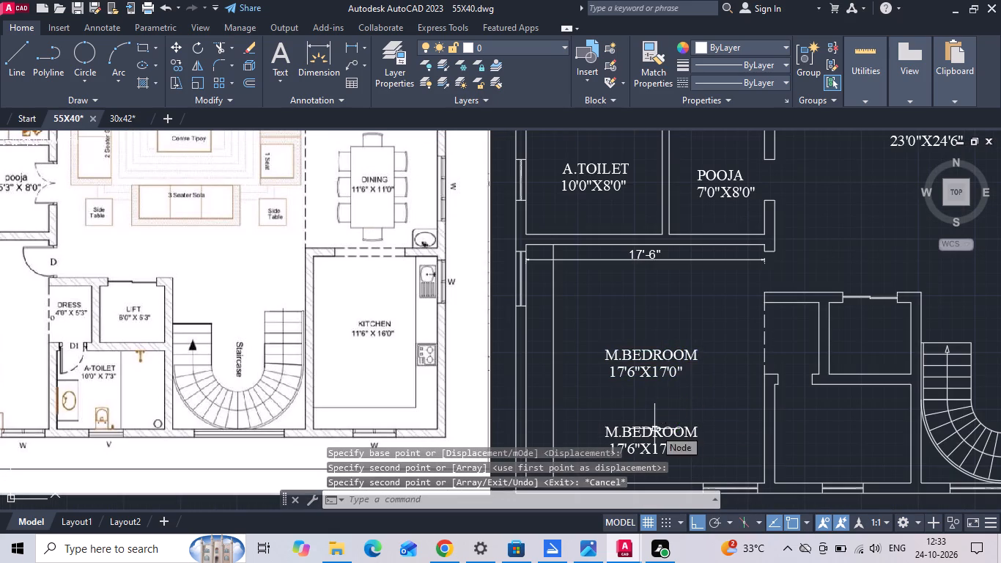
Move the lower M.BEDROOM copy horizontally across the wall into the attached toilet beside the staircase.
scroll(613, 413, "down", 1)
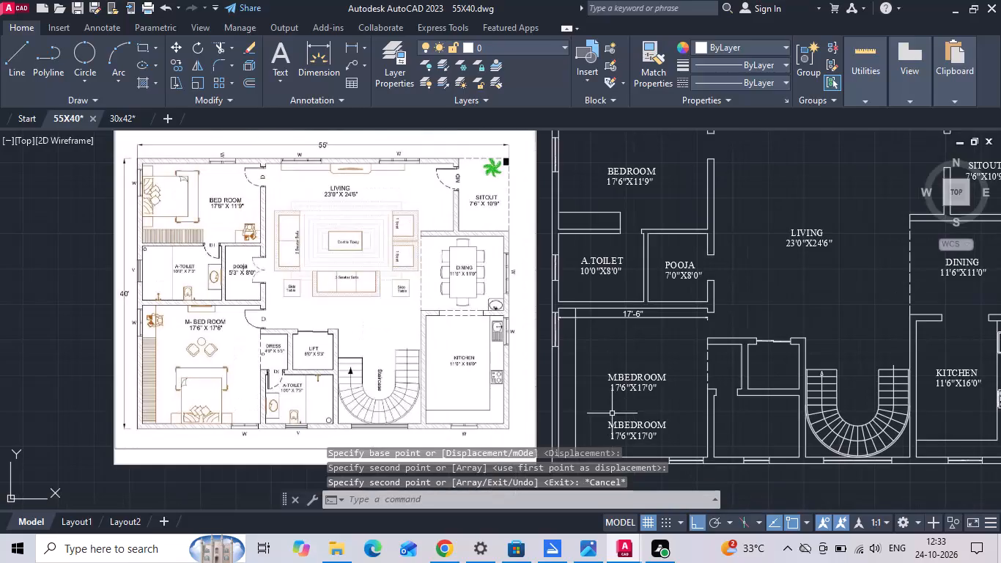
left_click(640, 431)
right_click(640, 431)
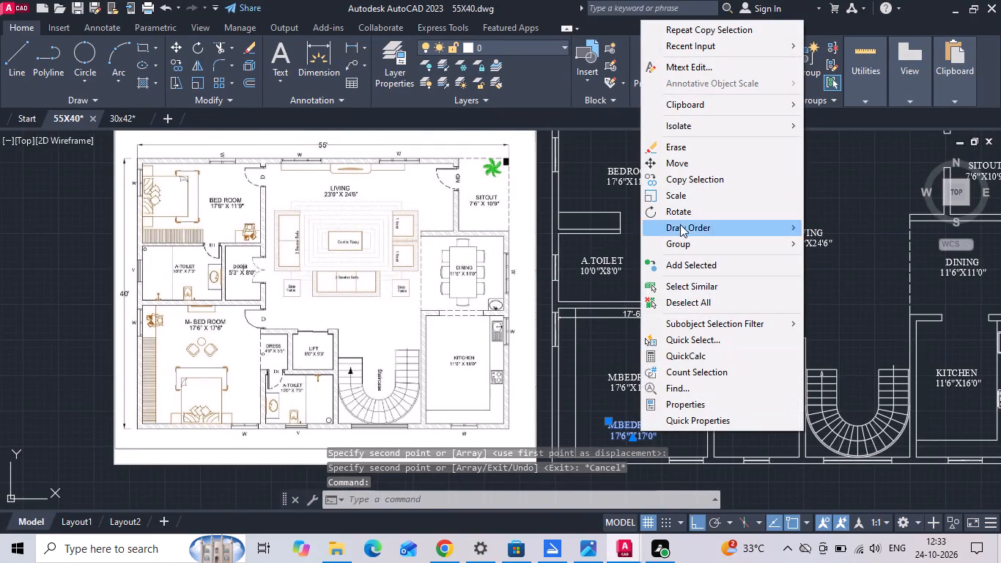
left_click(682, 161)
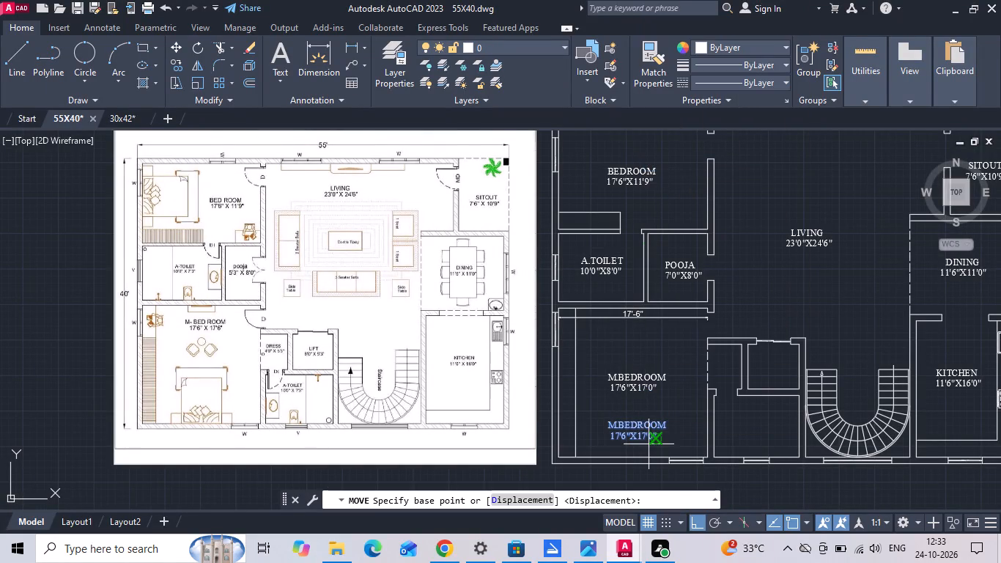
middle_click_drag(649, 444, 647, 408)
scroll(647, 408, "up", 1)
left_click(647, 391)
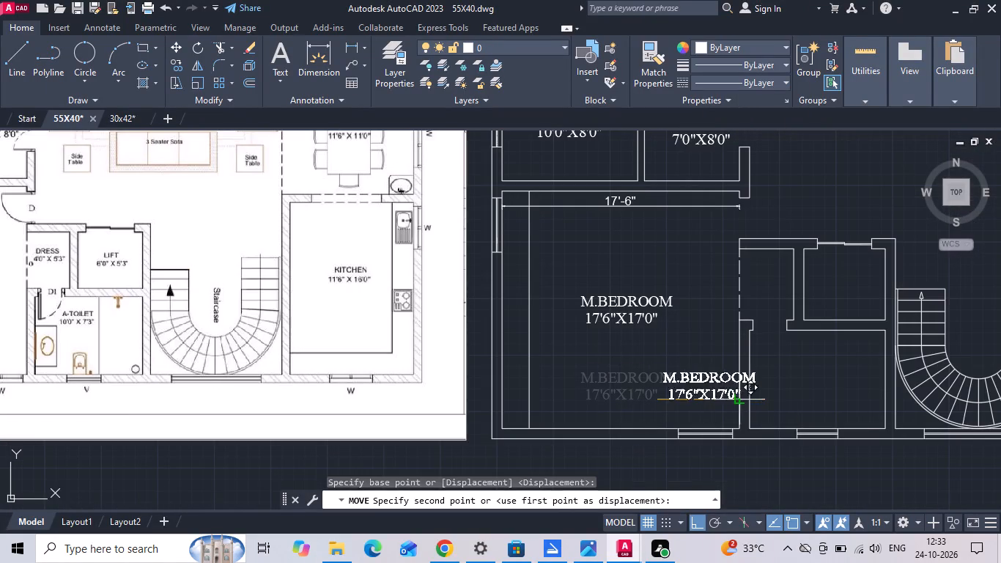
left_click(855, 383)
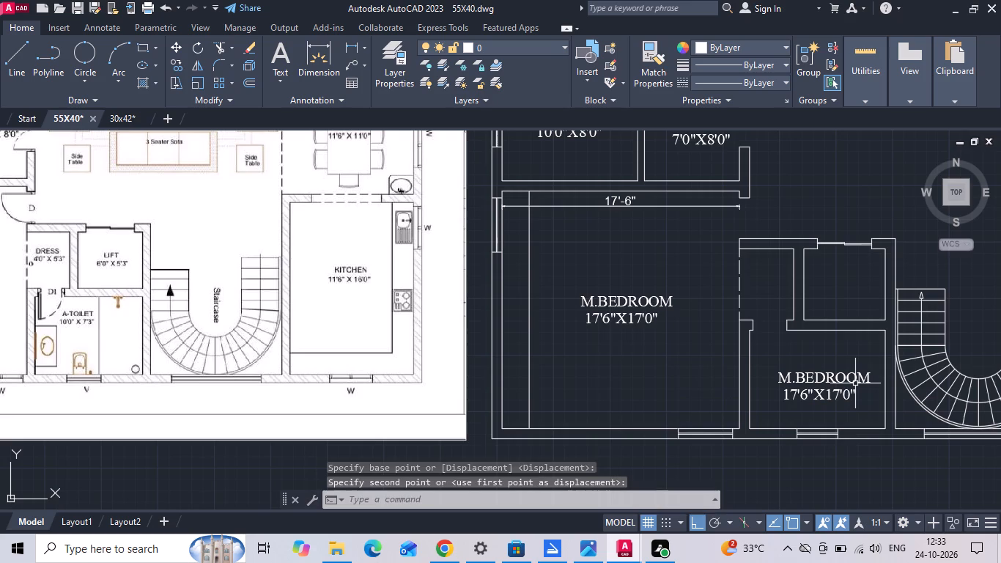
Save the drawing.
key("ctrl+s")
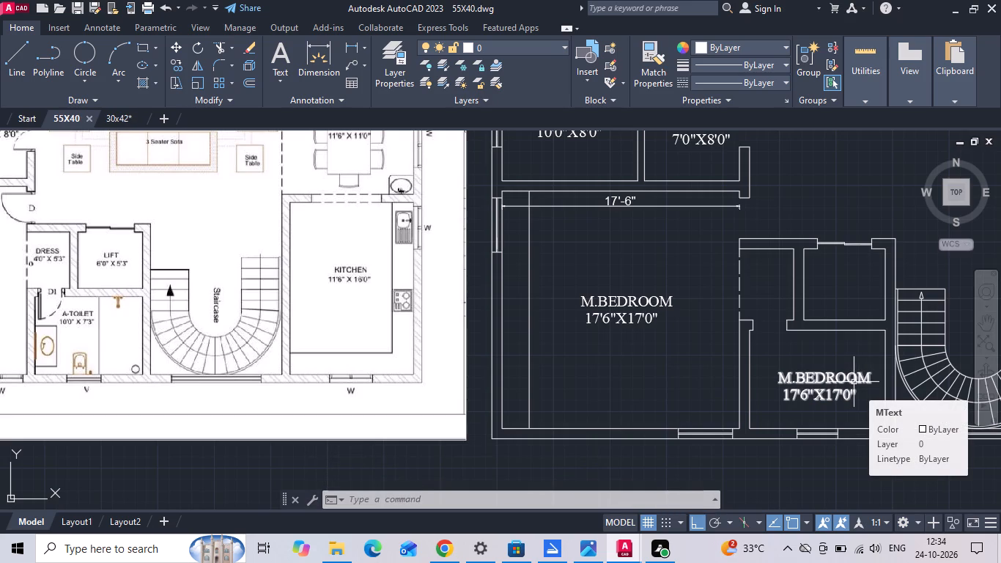
Set the text height of the whole A.TOILET label above the master bedroom to 7".
scroll(808, 342, "down", 1)
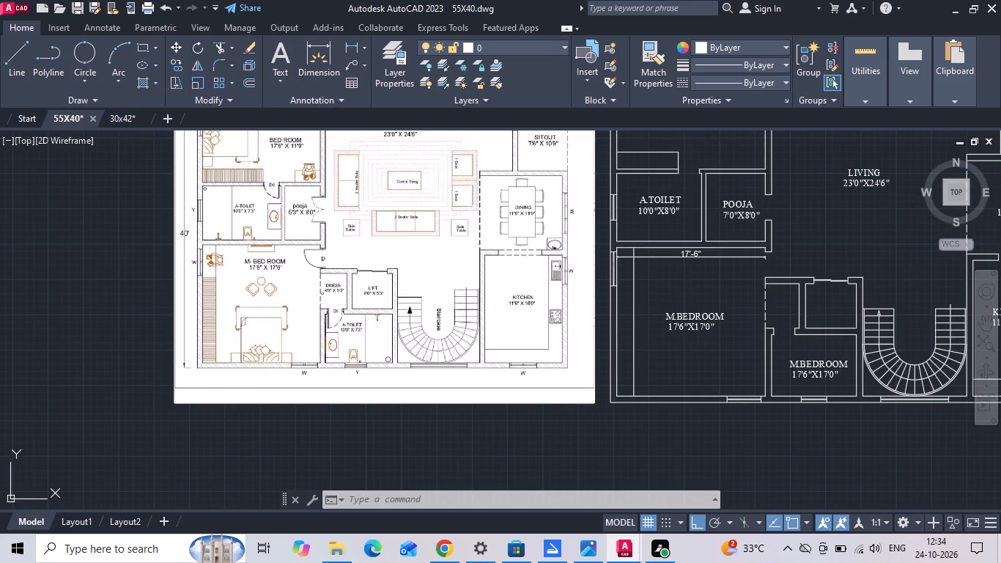
double_click(665, 205)
key("ctrl+a")
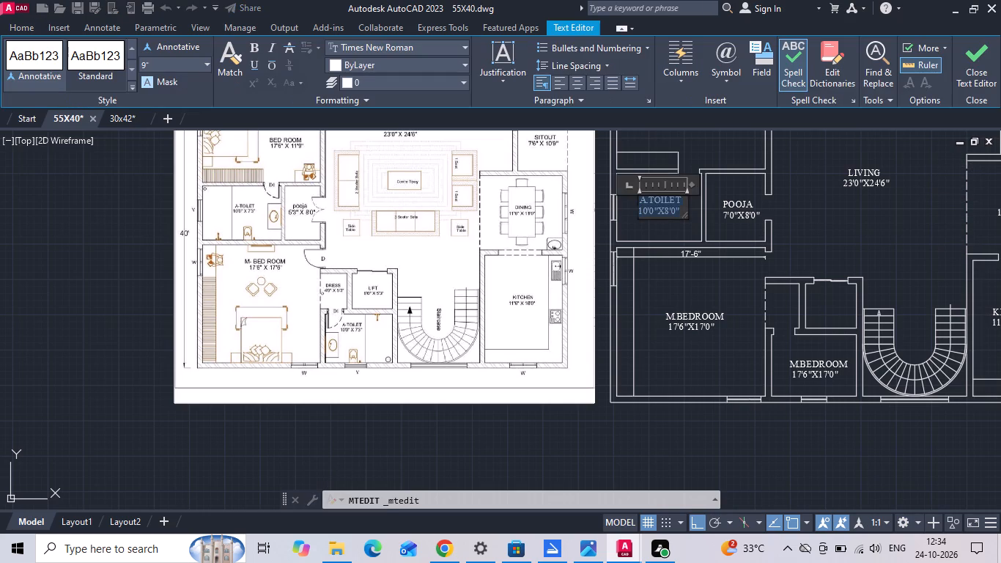
left_click(188, 60)
key("BackSpace")
key("7")
key("shift+quotedbl")
key("Return")
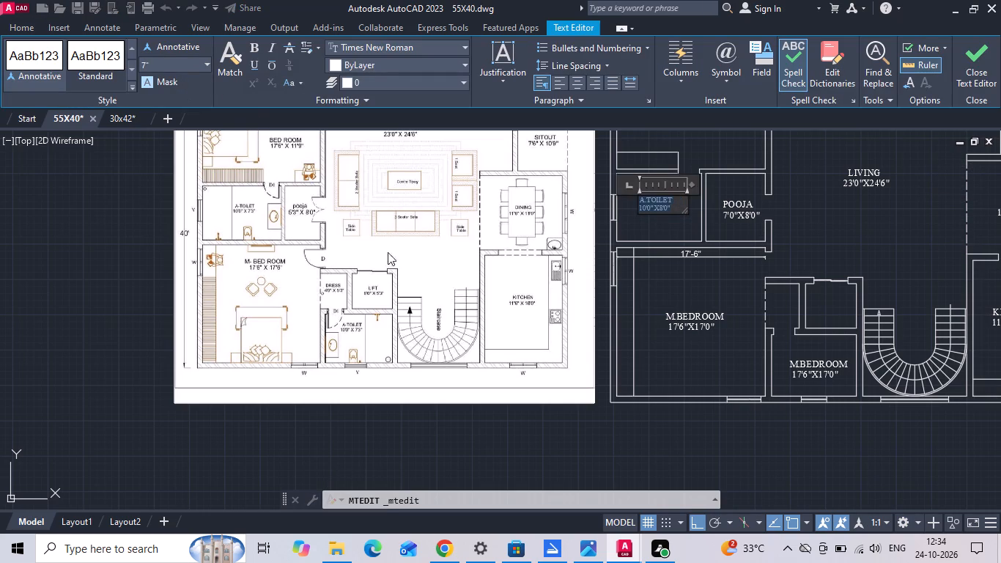
left_click(670, 268)
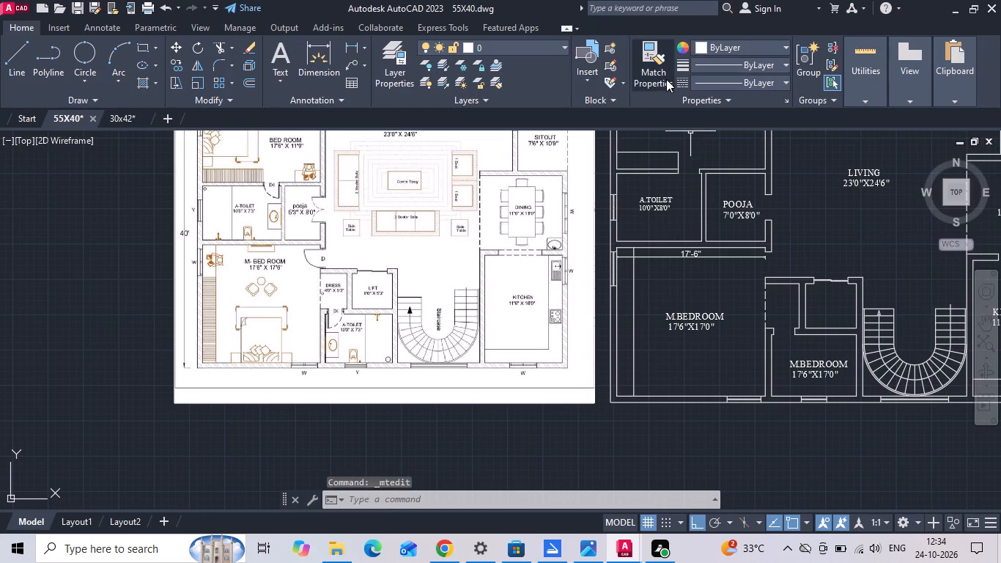
Match the A.TOILET label's properties onto the POOJA label and the M.BEDROOM copy in the toilet beside the staircase.
left_click(666, 79)
left_click(655, 207)
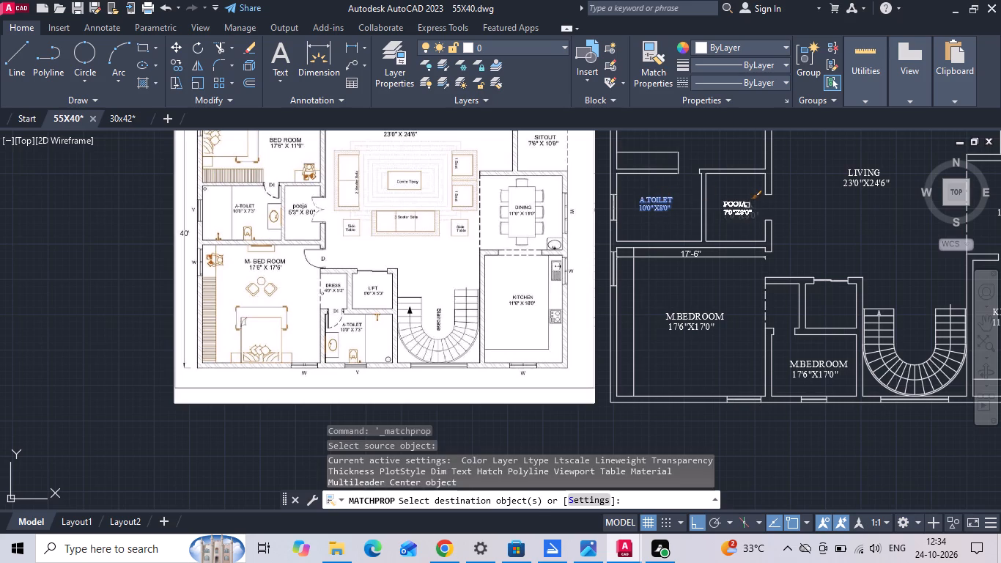
left_click(747, 205)
left_click(819, 366)
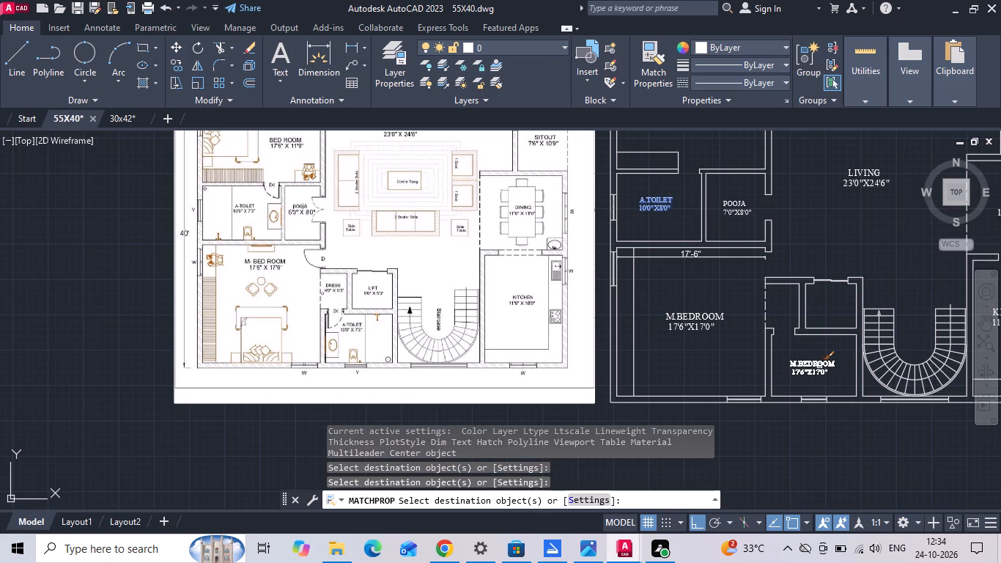
key("Escape")
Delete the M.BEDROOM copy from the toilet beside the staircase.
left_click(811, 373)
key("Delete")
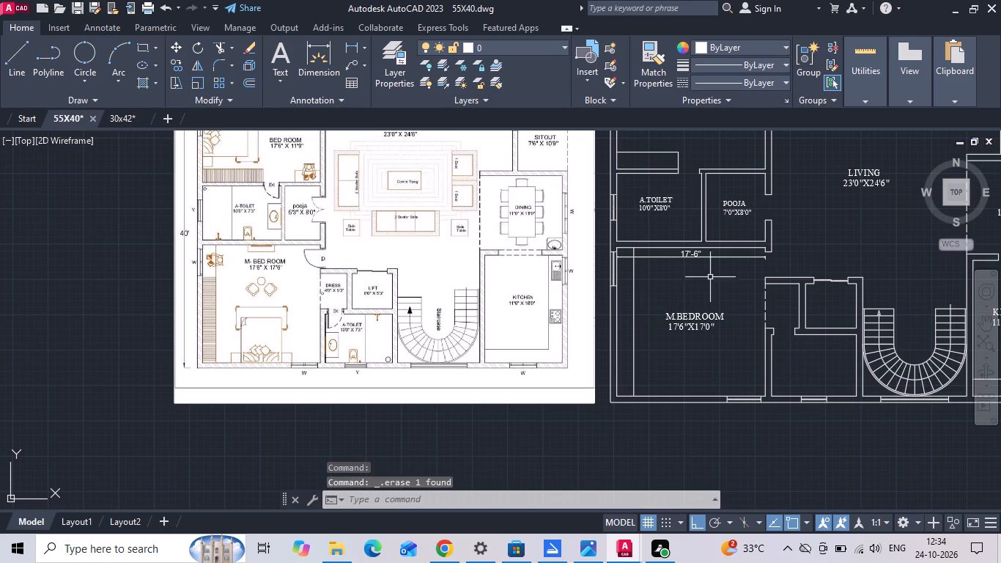
Copy the A.TOILET label straight down into the lower part of the master bedroom.
left_click(668, 202)
right_click(667, 202)
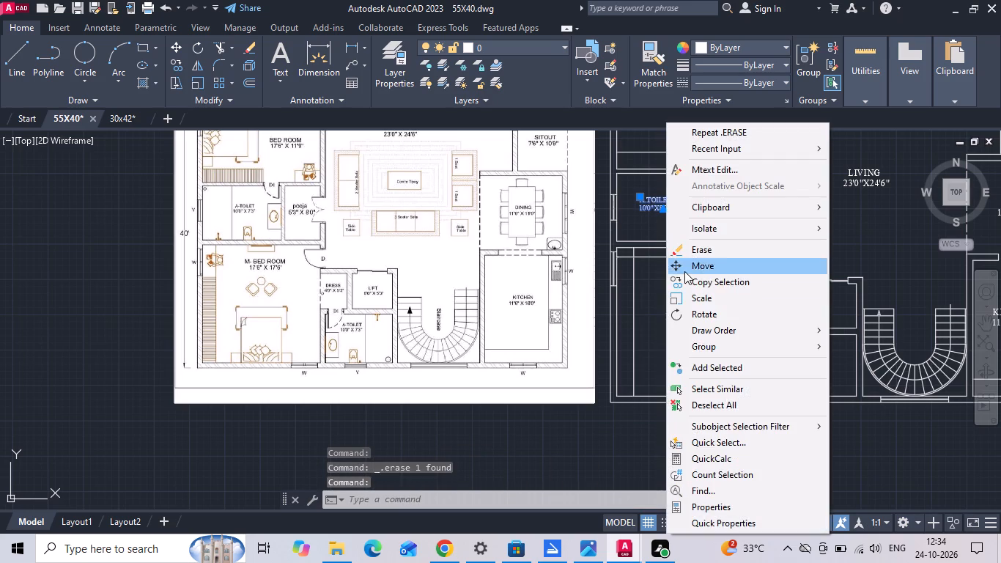
left_click(690, 279)
left_click_drag(660, 217, 653, 263)
scroll(671, 368, "up", 2)
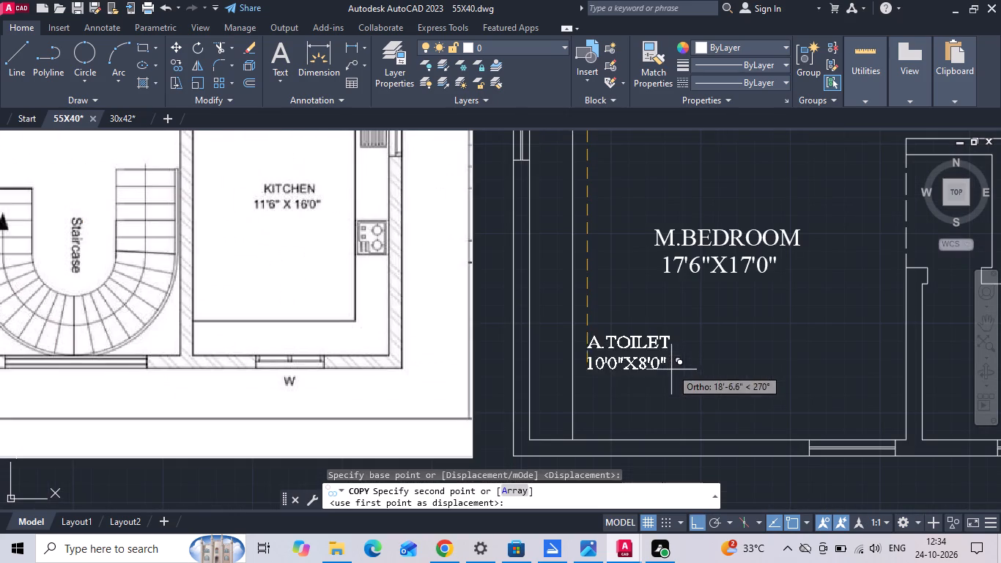
left_click(662, 373)
key("Escape")
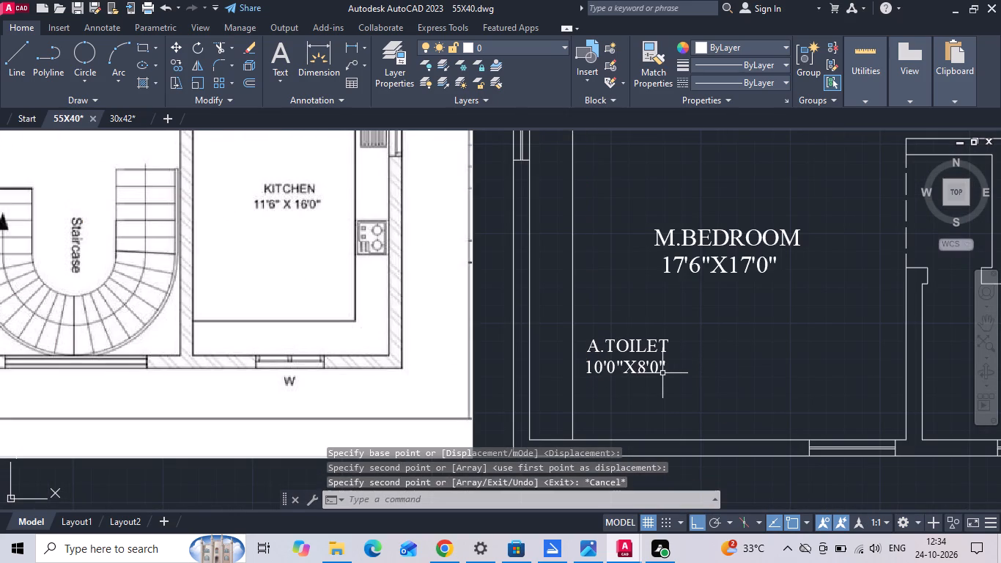
Move the A.TOILET copy horizontally from the master bedroom to the middle of the toilet beside the staircase.
left_click(662, 372)
left_click(638, 350)
right_click(638, 347)
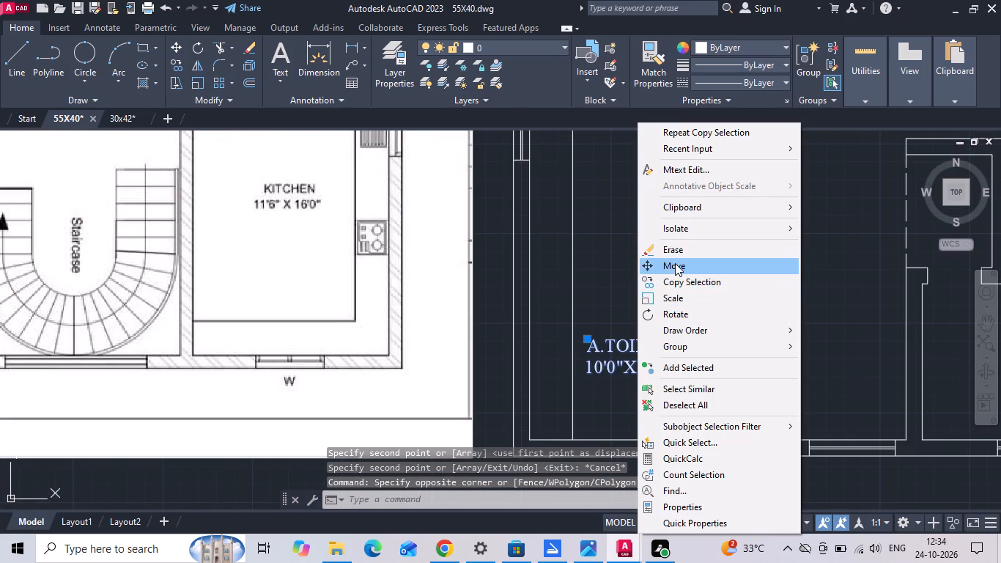
left_click(675, 263)
scroll(511, 303, "down", 1)
left_click(604, 335)
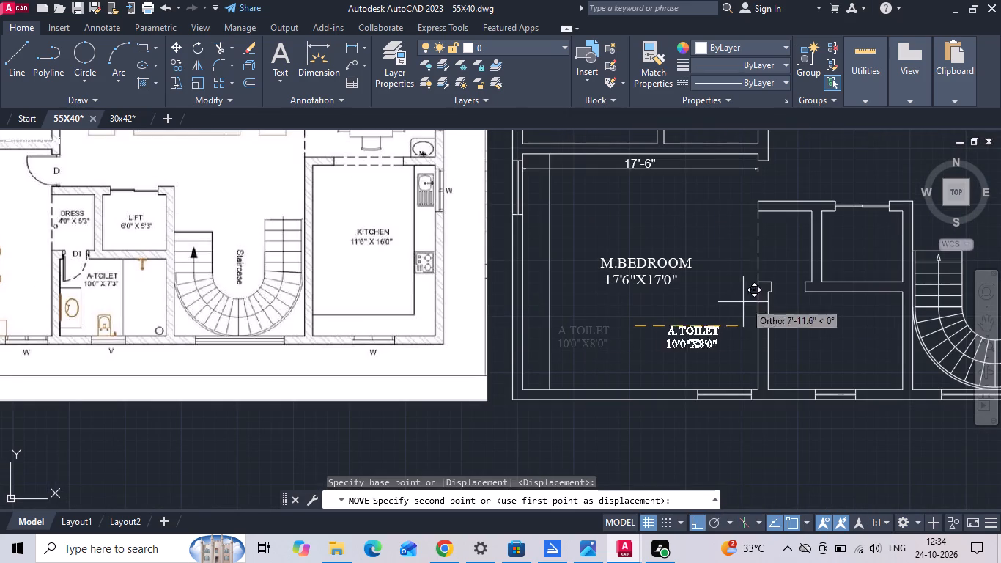
scroll(838, 330, "up", 1)
middle_click_drag(846, 328, 589, 292)
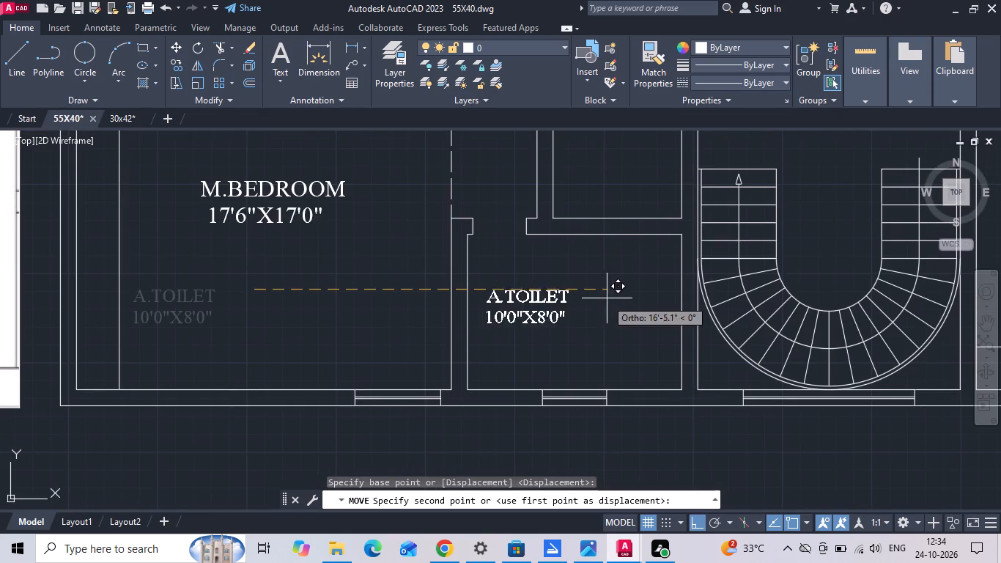
left_click(661, 292)
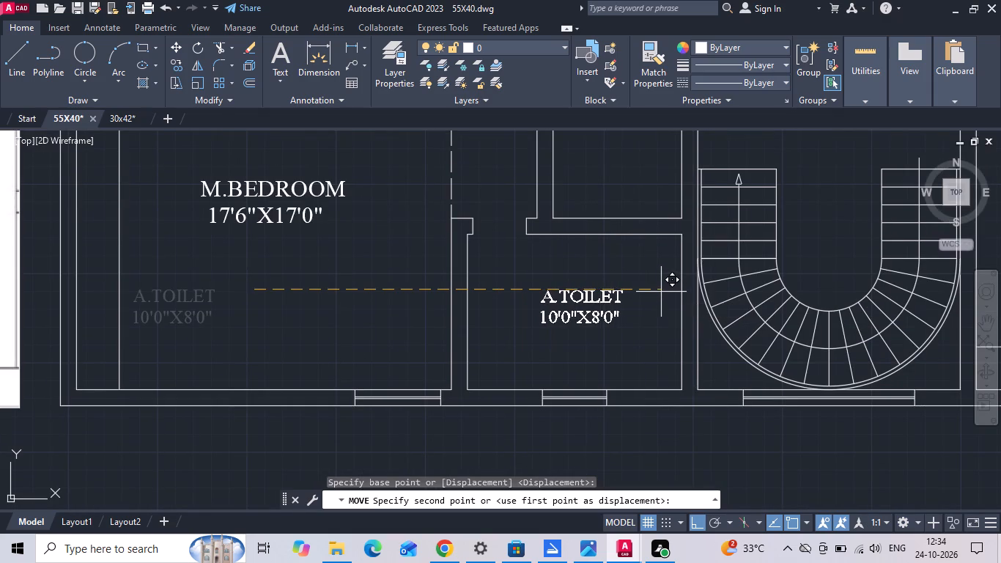
key("Escape")
Change the size line of the A.TOILET label beside the staircase to 10'0"X7'3", following the reference plan.
scroll(664, 300, "down", 1)
middle_click_drag(594, 312, 701, 314)
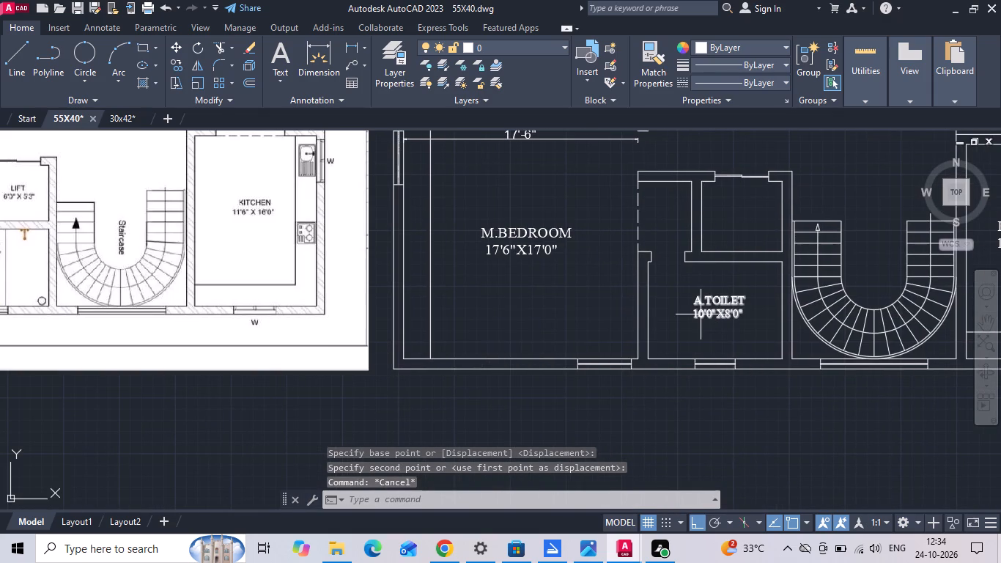
scroll(707, 319, "down", 2)
scroll(435, 291, "up", 3)
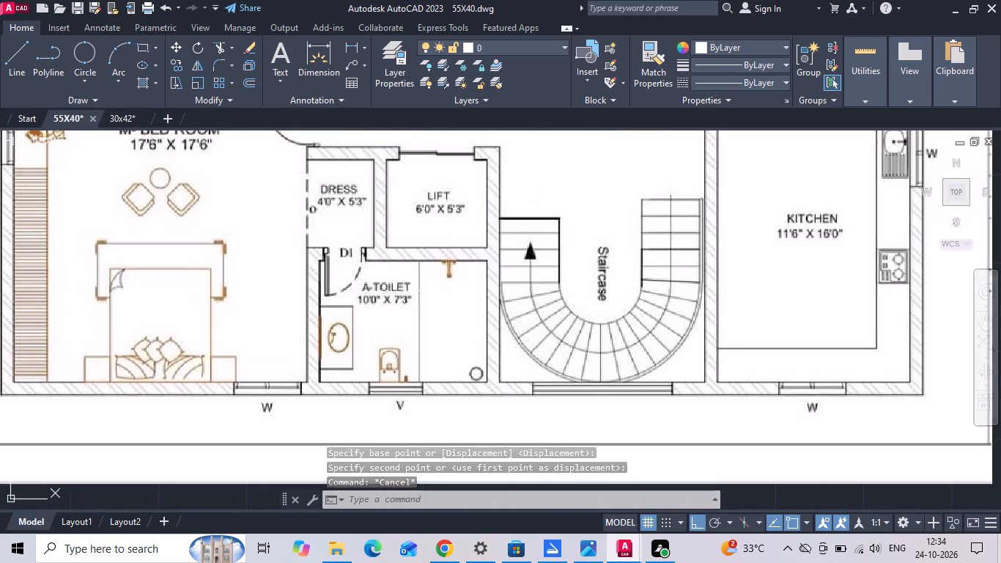
scroll(385, 264, "down", 3)
scroll(712, 265, "up", 3)
scroll(532, 400, "up", 2)
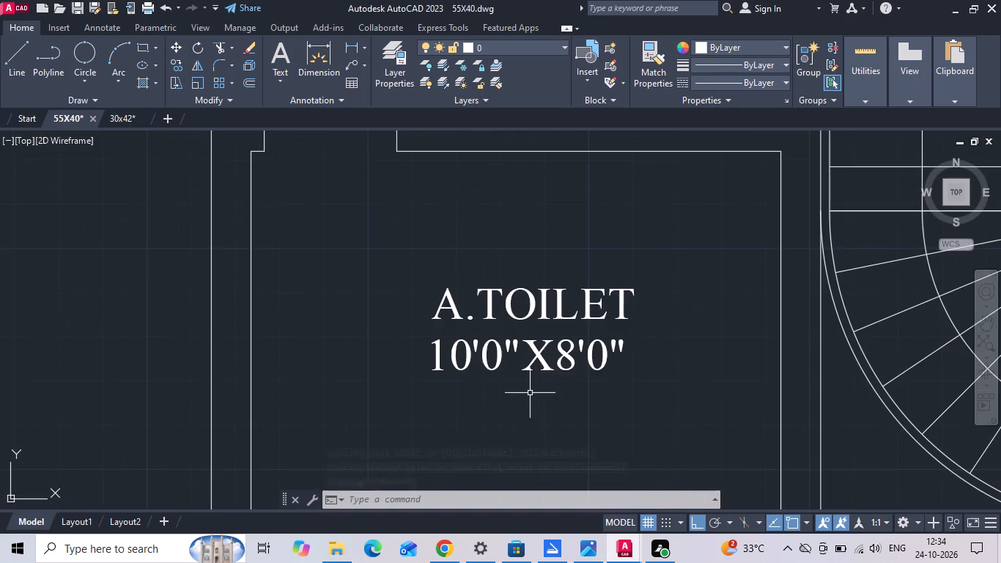
double_click(569, 361)
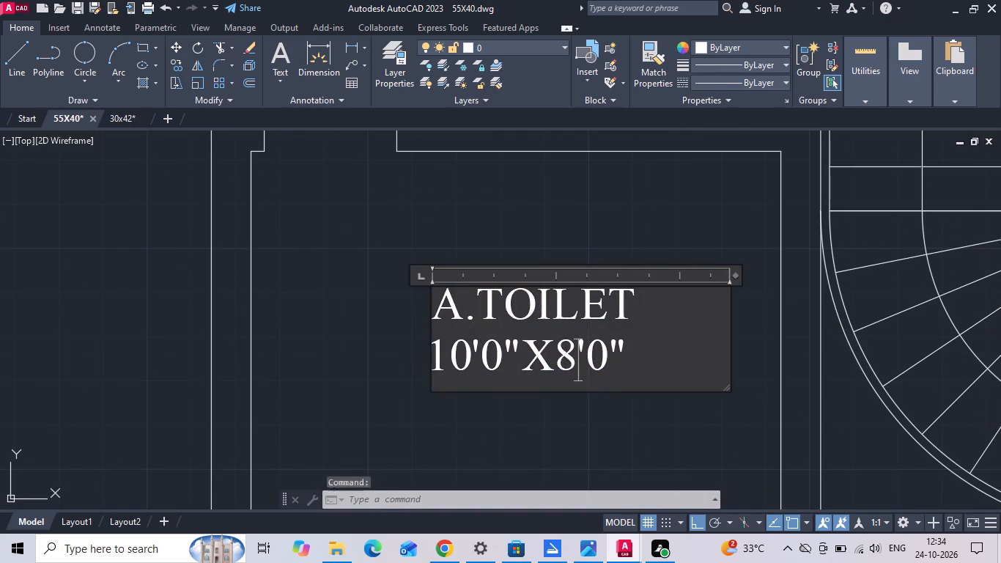
key("BackSpace")
key("7")
left_click(604, 361)
key("BackSpace")
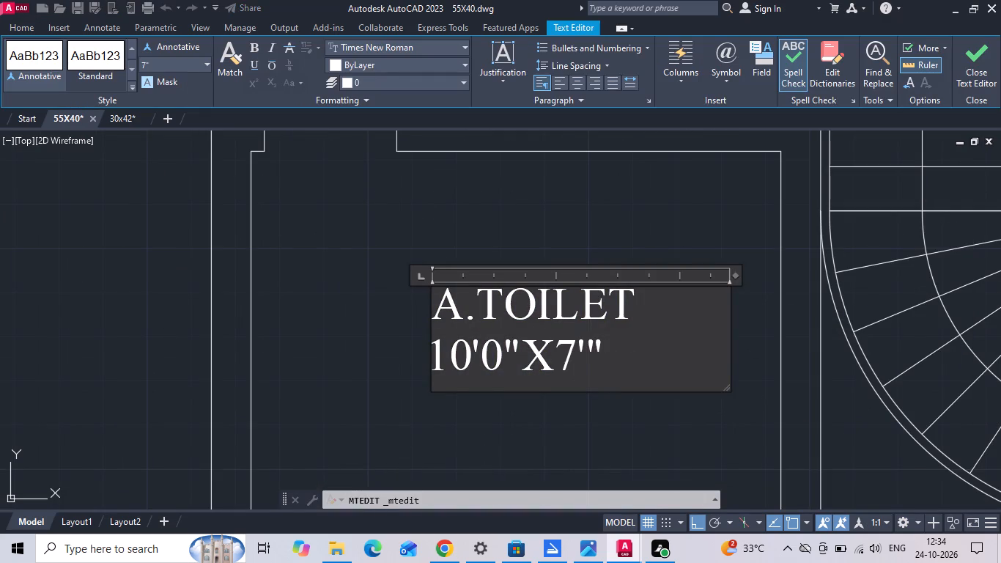
key("3")
left_click(445, 397)
Copy the A.TOILET label beside the staircase straight up into the small room directly above that toilet.
scroll(485, 350, "down", 2)
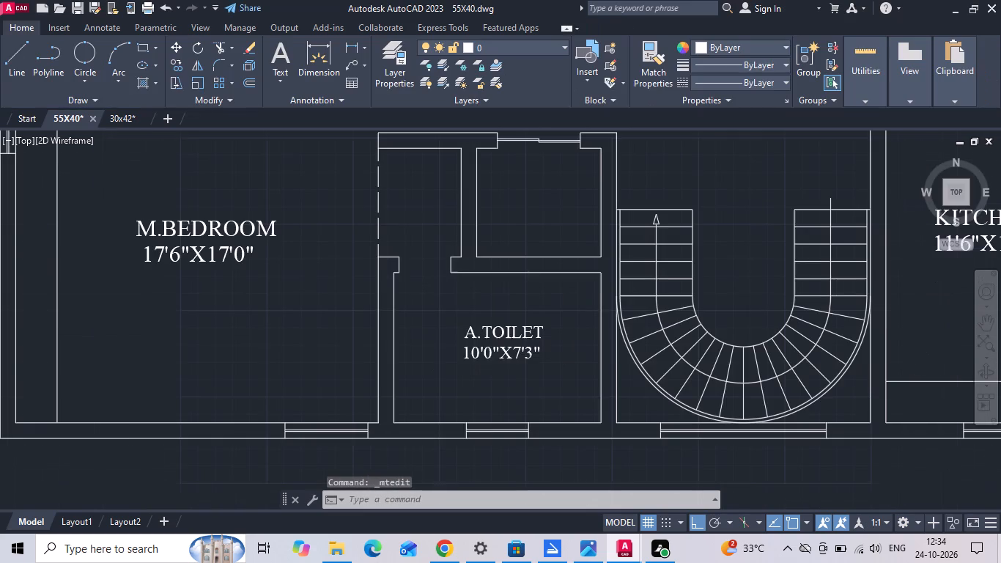
left_click(505, 350)
right_click(504, 350)
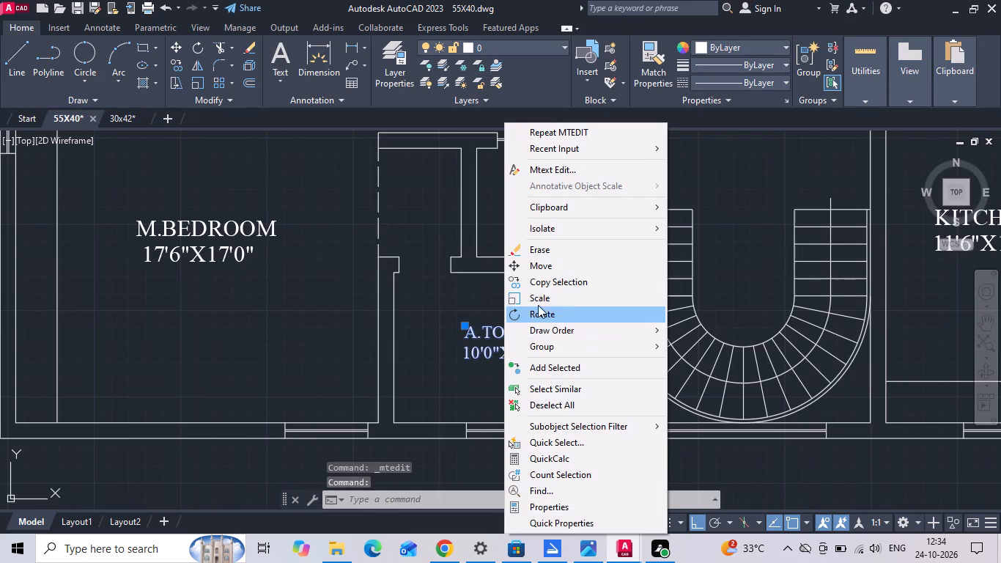
left_click(553, 287)
left_click(528, 344)
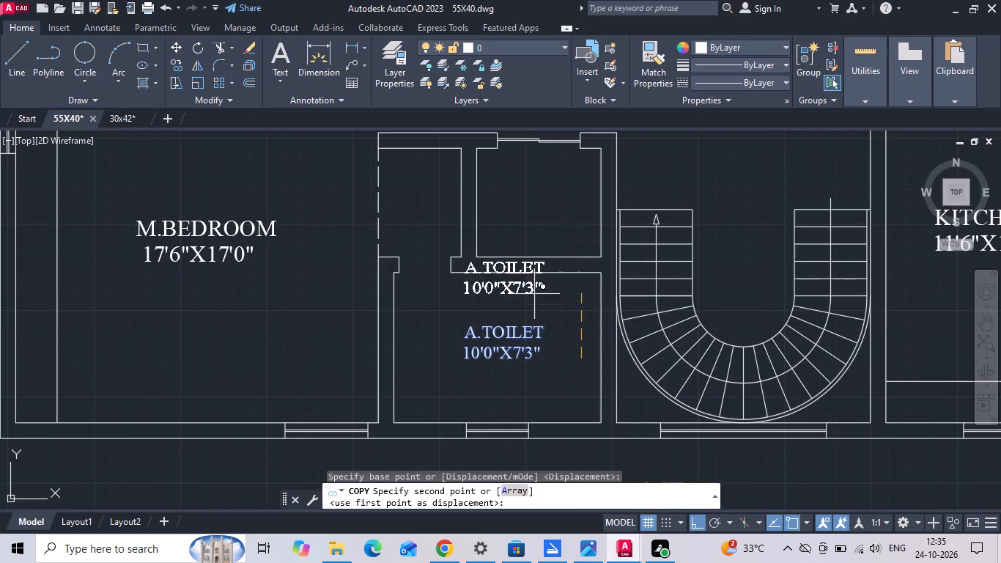
middle_click_drag(524, 259, 524, 332)
scroll(534, 301, "up", 2)
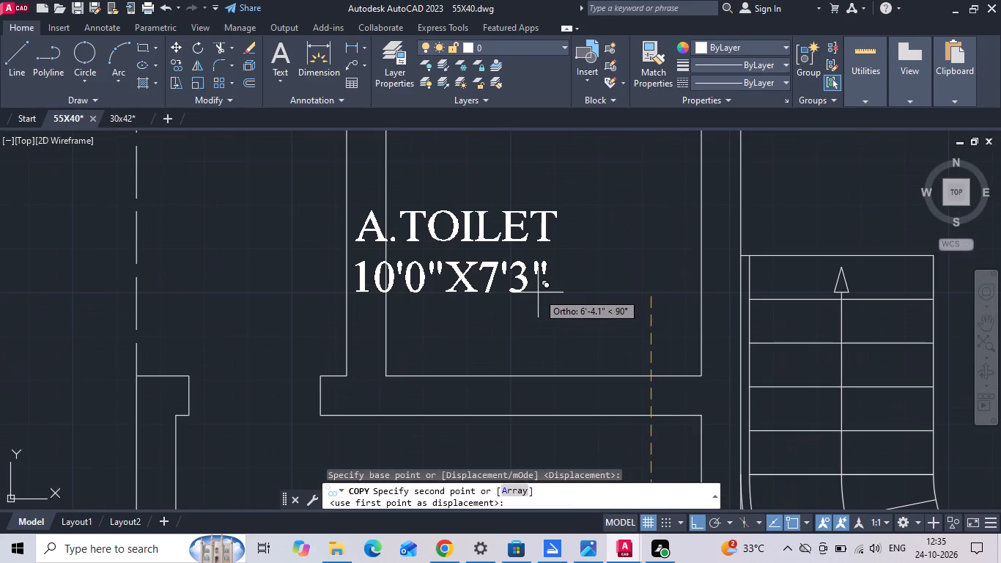
left_click(541, 270)
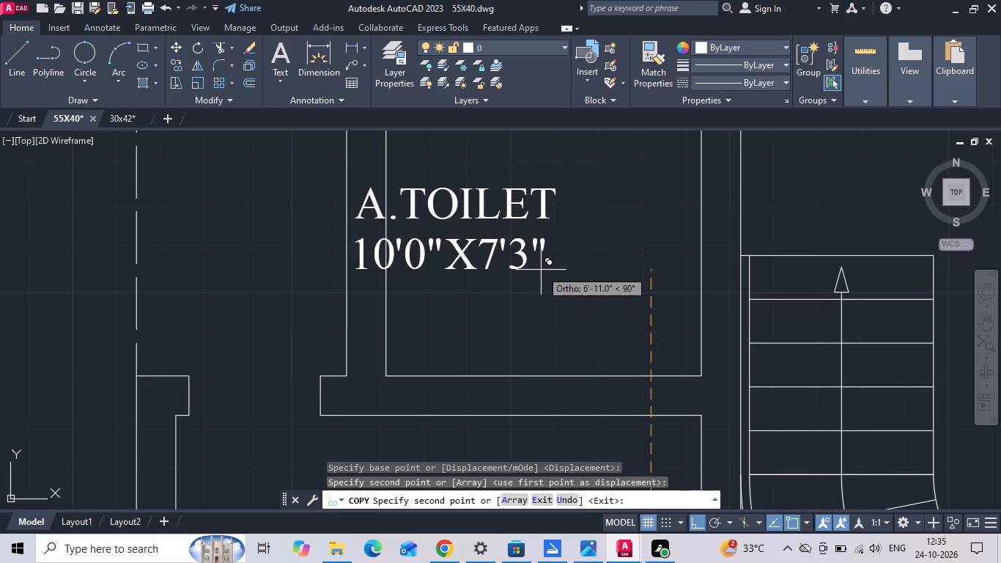
key("Escape")
Add linear dimensions for the inside width and depth of the small room above the toilet.
scroll(502, 318, "down", 1)
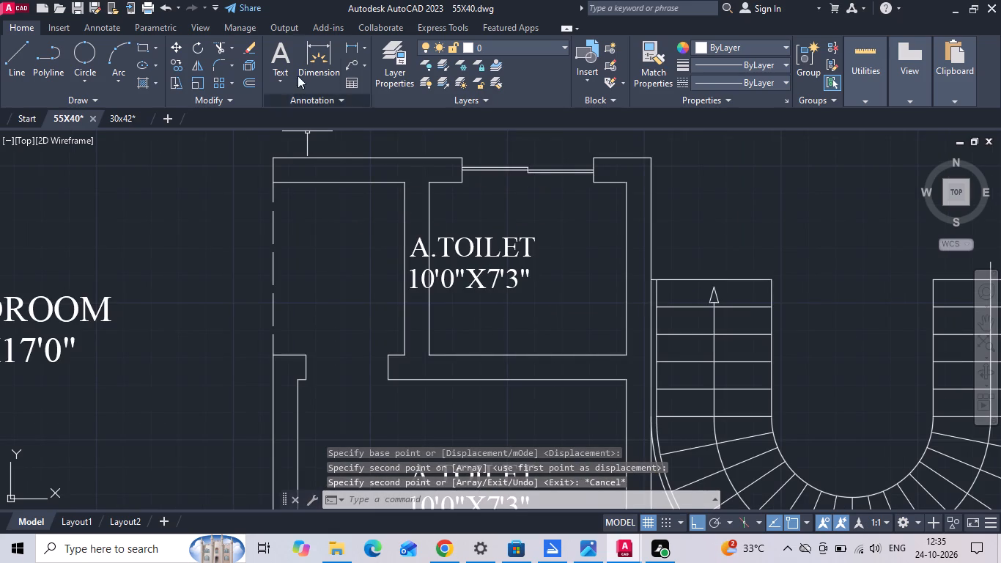
left_click(350, 48)
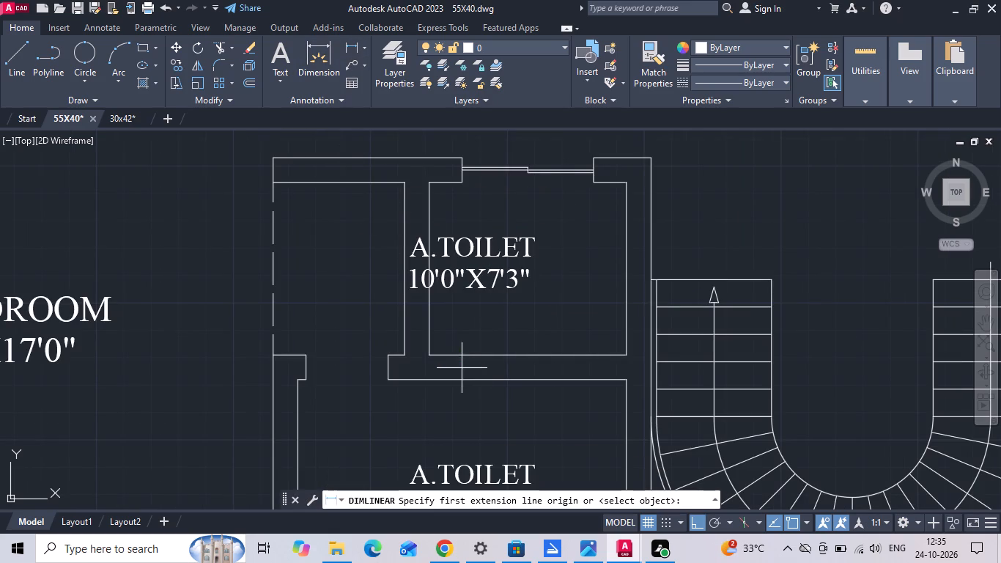
left_click(426, 350)
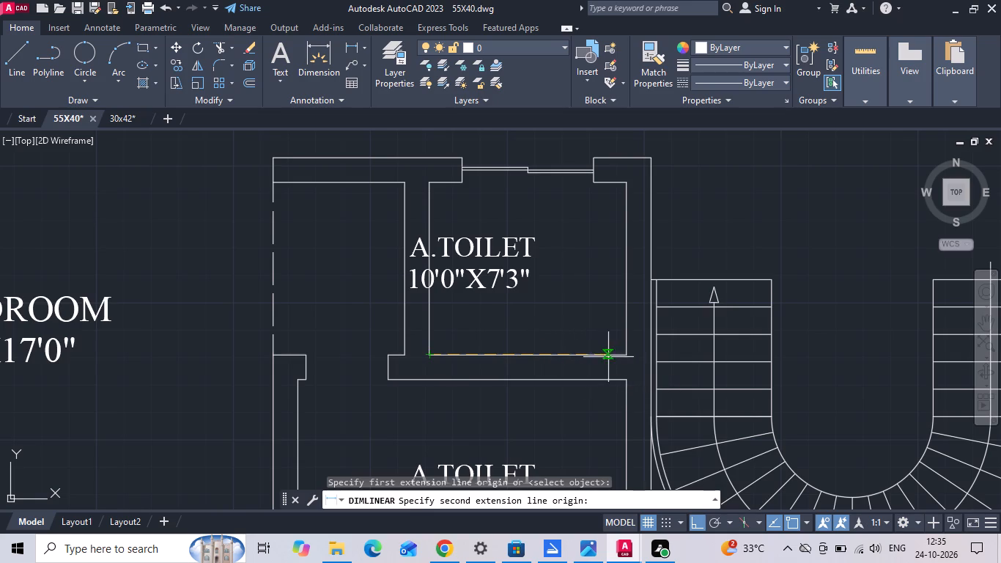
left_click(624, 354)
left_click(618, 337)
key("space")
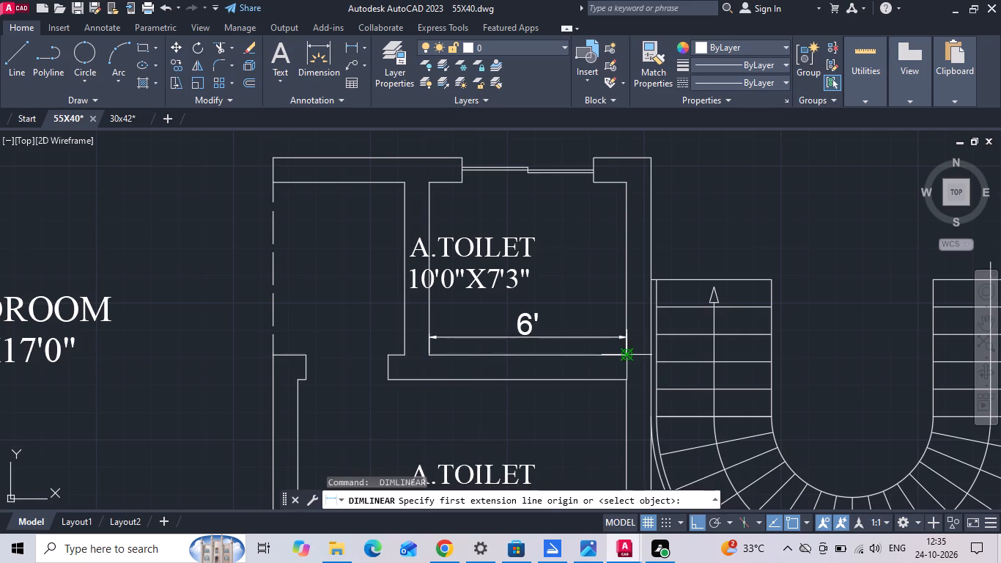
left_click(630, 359)
left_click(626, 185)
left_click(613, 228)
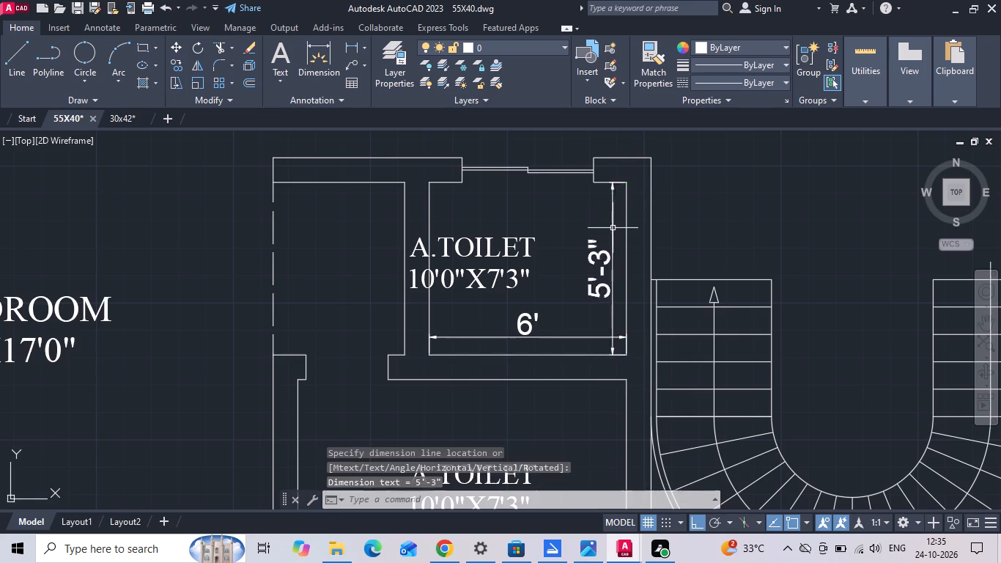
Change the size line of the copied A.TOILET label in the small upper room to 6'0"X5'3".
double_click(494, 282)
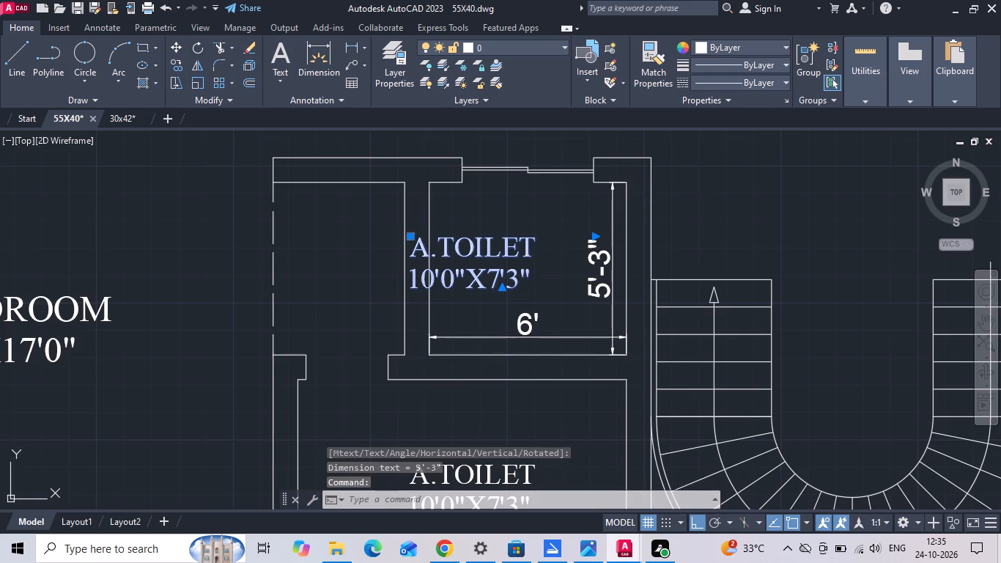
key("BackSpace")
key("5")
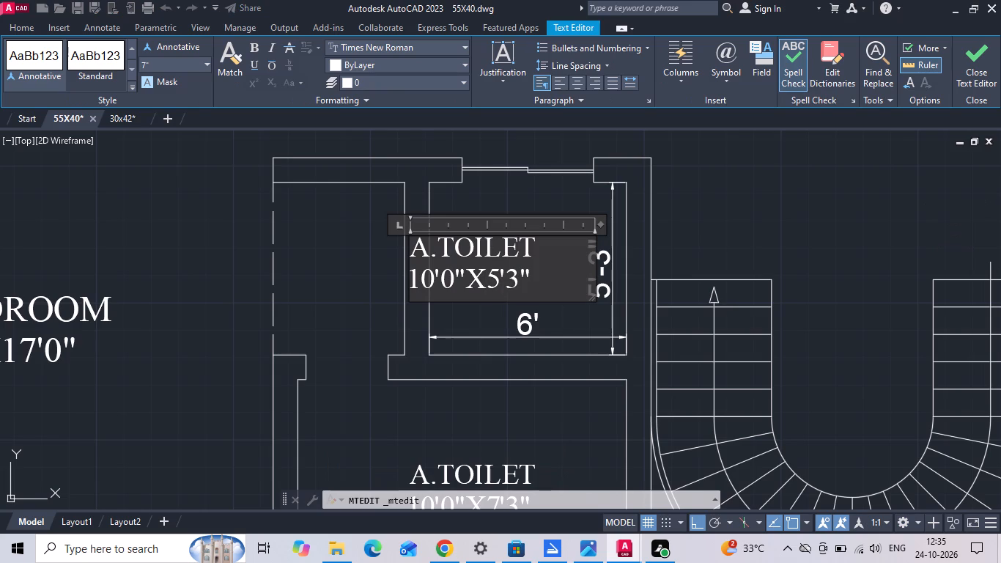
left_click(435, 284)
key("BackSpace")
key("BackSpace")
key("BackSpace")
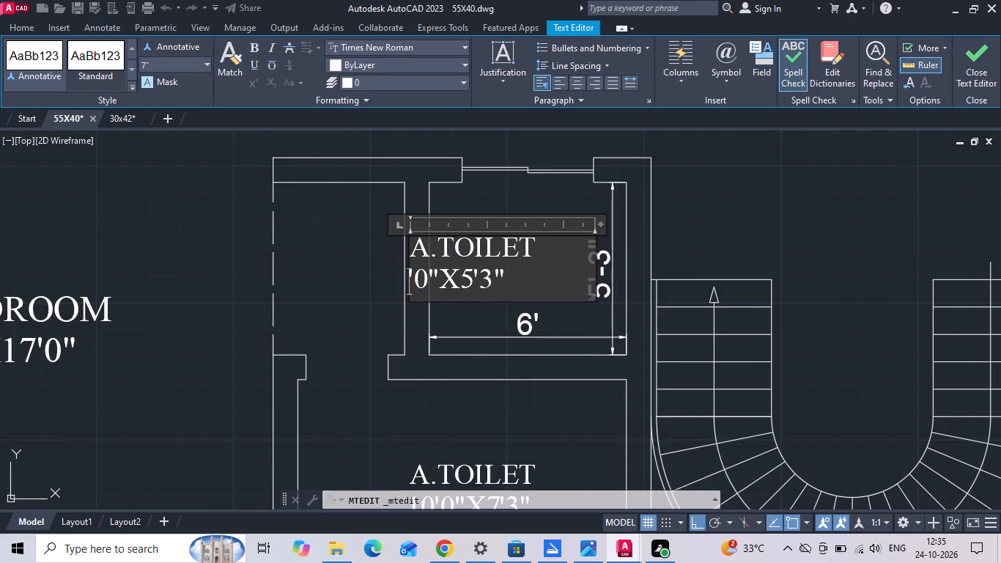
key("6")
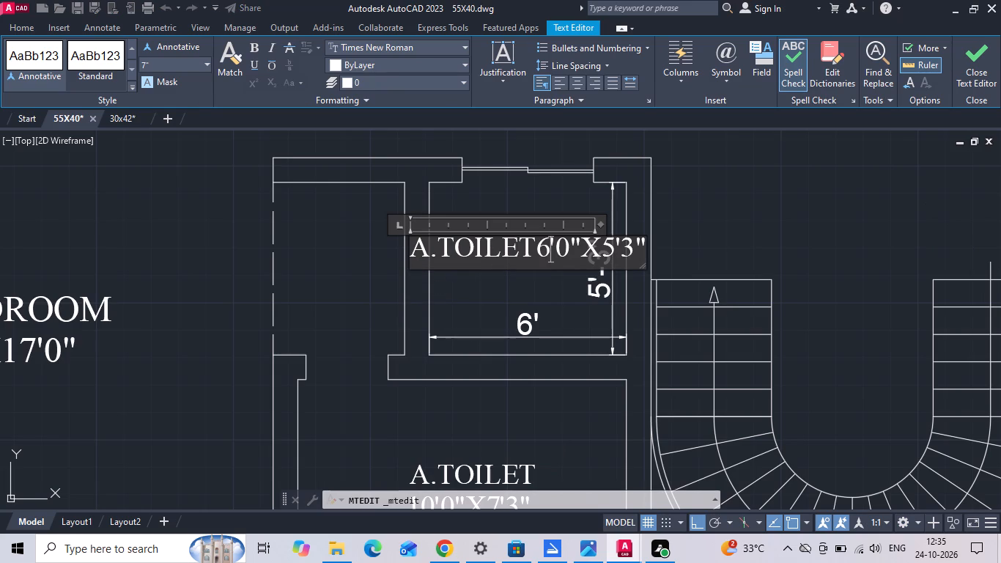
left_click(540, 246)
key("Return")
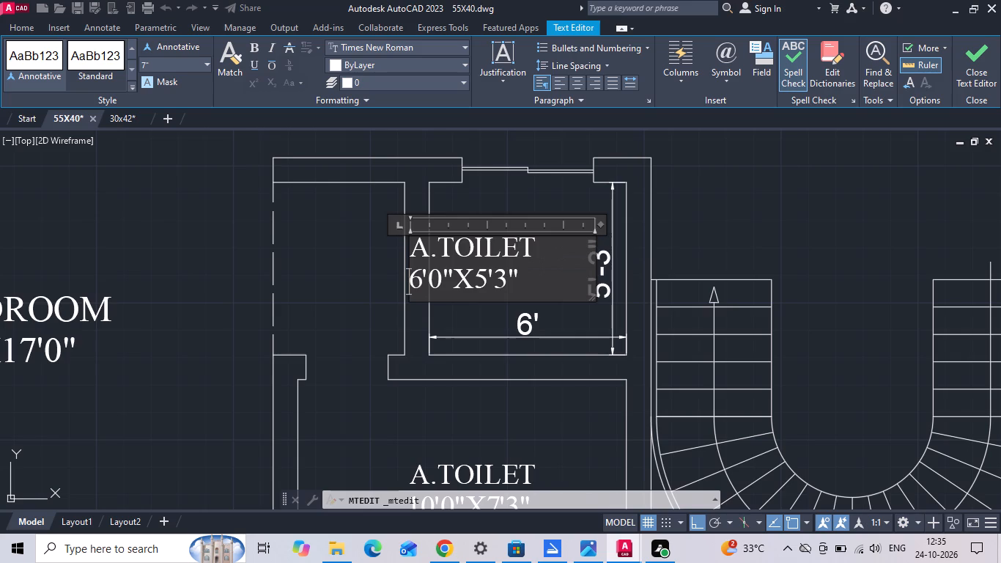
Replace the name A.TOILET with LIFT in the same label and indent it with three spaces above the size line.
left_click_drag(547, 250, 357, 251)
key("BackSpace")
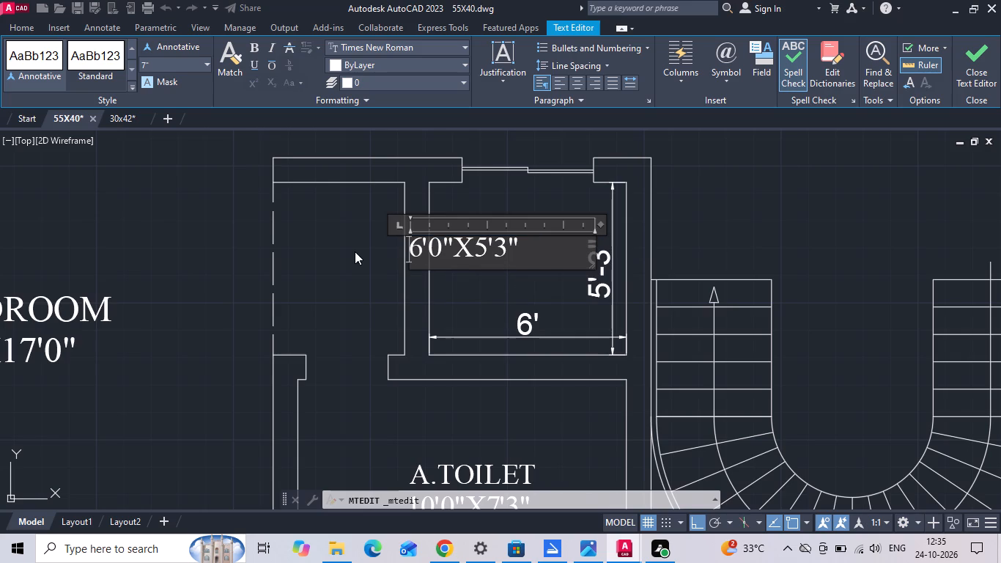
type("LIFT")
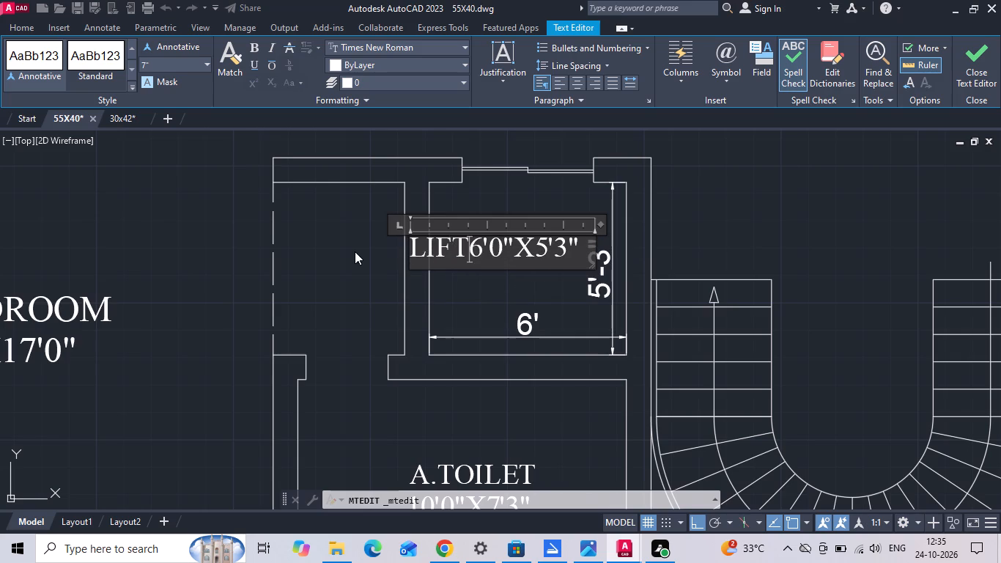
key("Return")
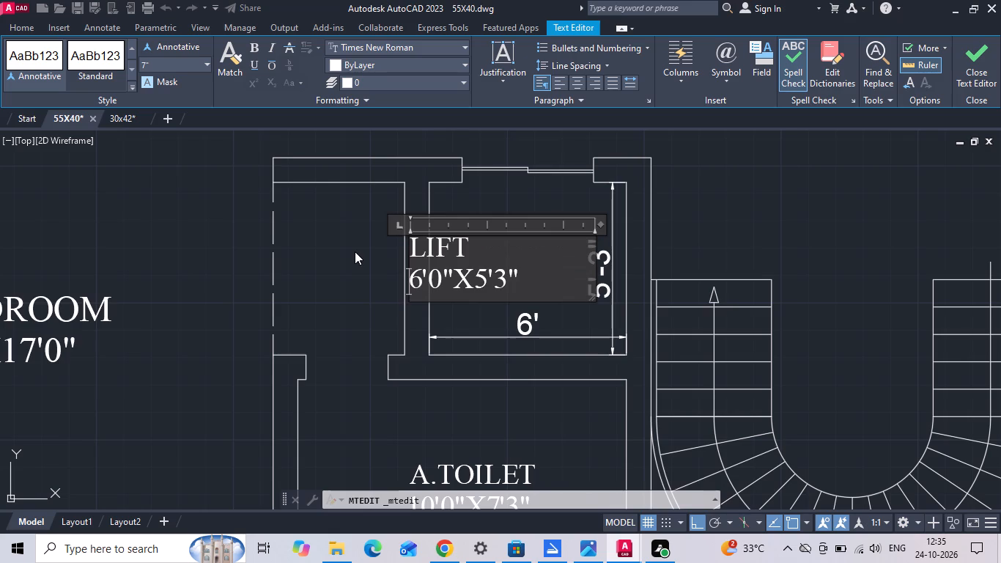
left_click(415, 248)
key("space")
key("space")
key("space")
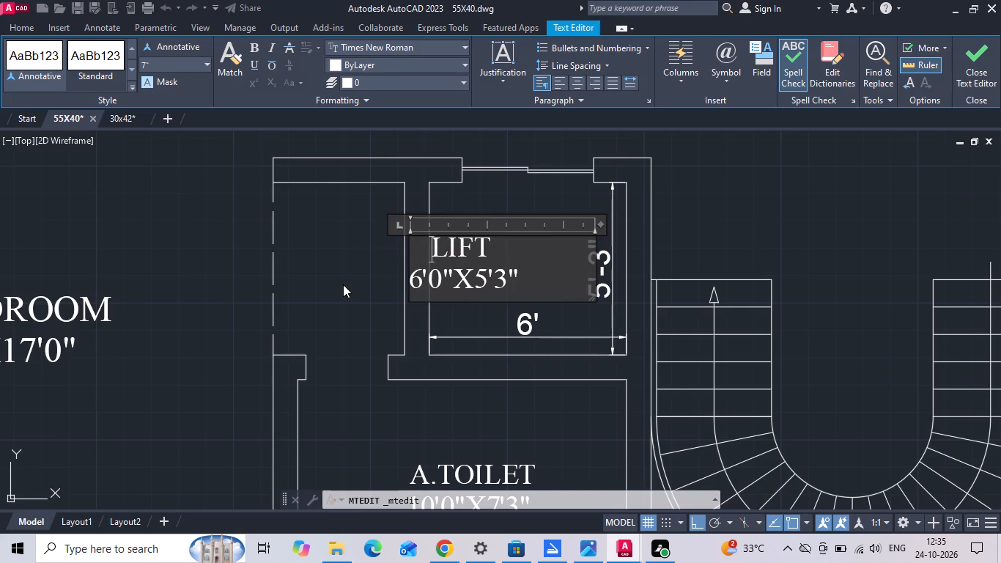
left_click(343, 284)
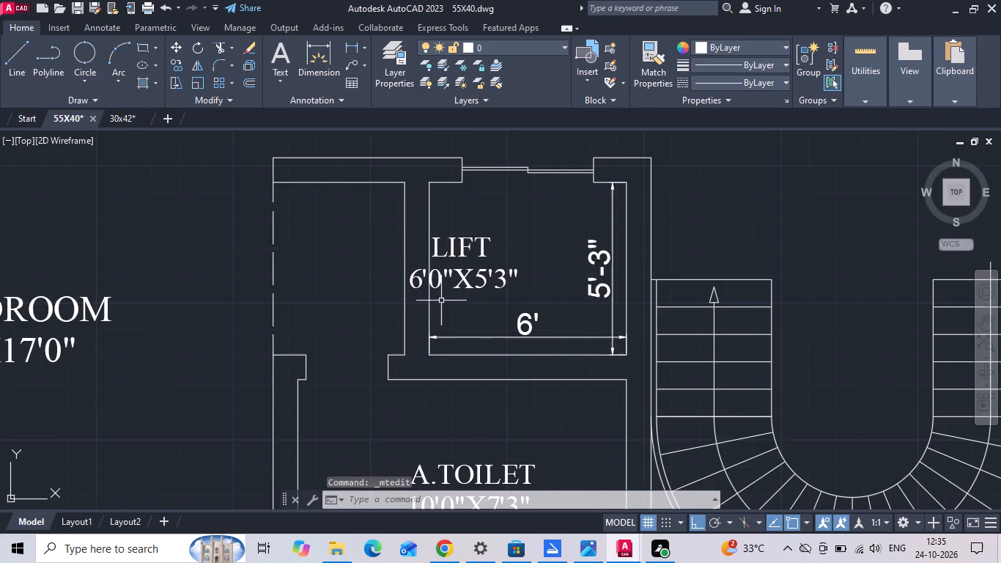
Delete the width and depth dimensions from the lift room.
left_click(615, 341)
left_click(601, 317)
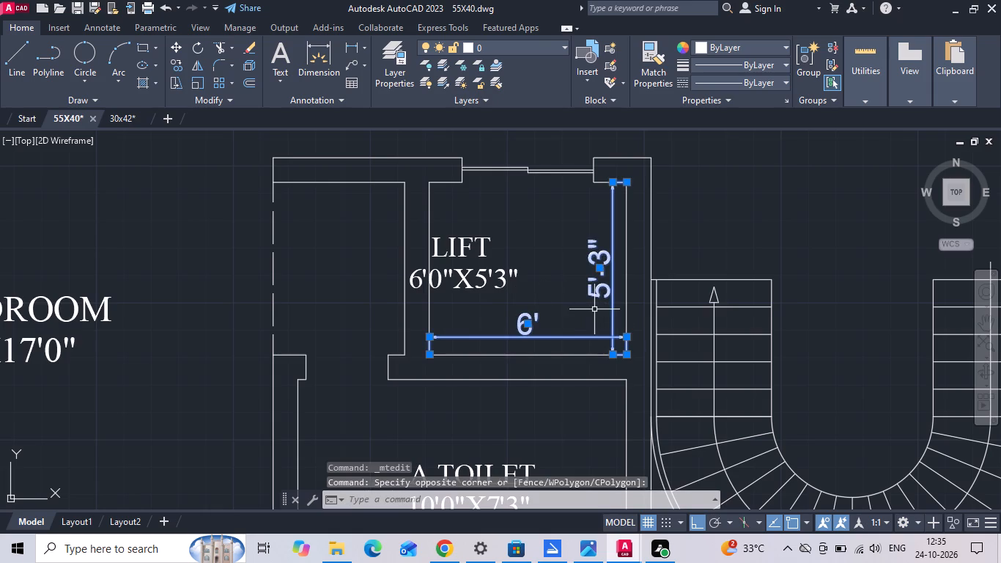
key("Delete")
Move the LIFT label horizontally to the middle of the lift room.
left_click(494, 271)
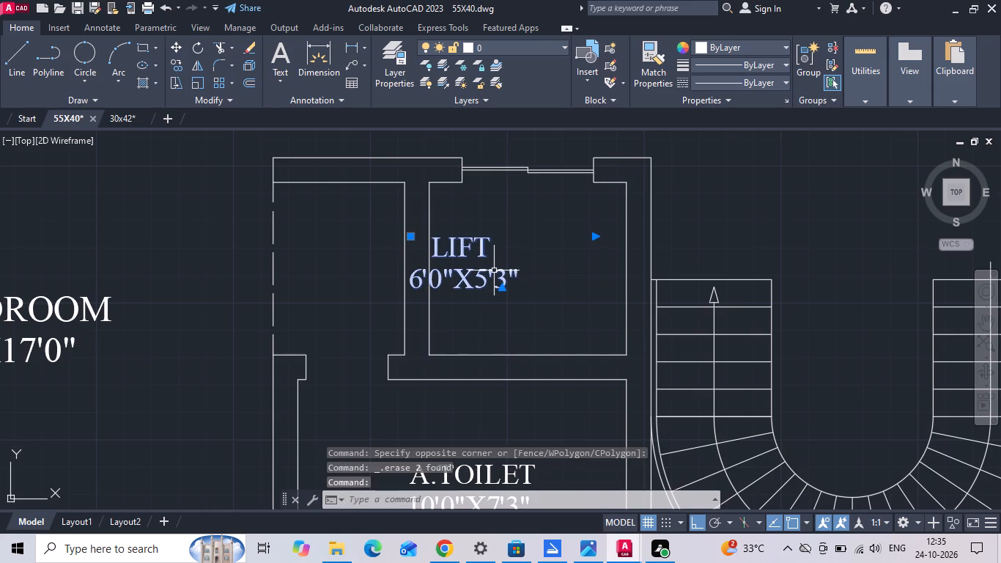
right_click(494, 271)
left_click(547, 268)
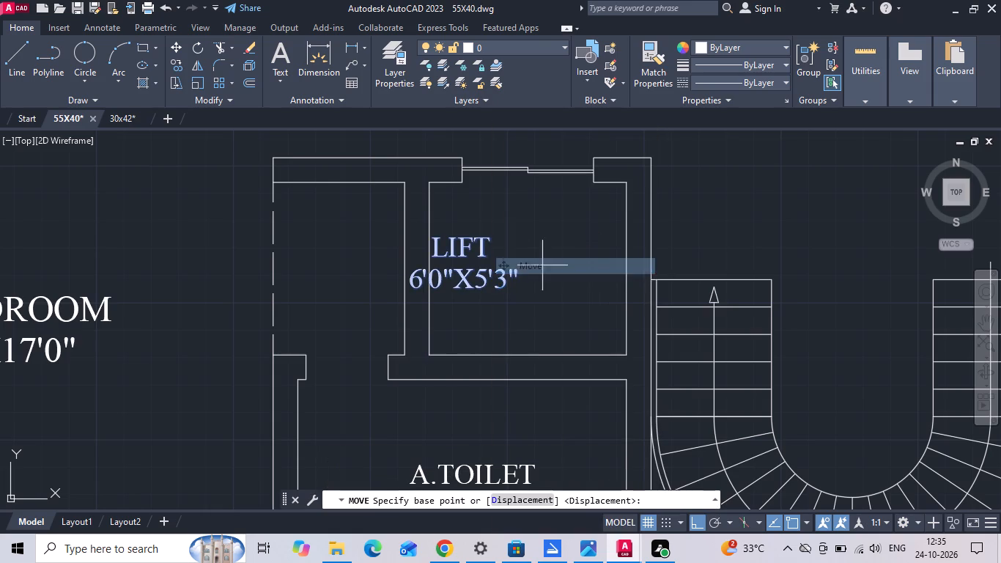
left_click_drag(505, 249, 513, 249)
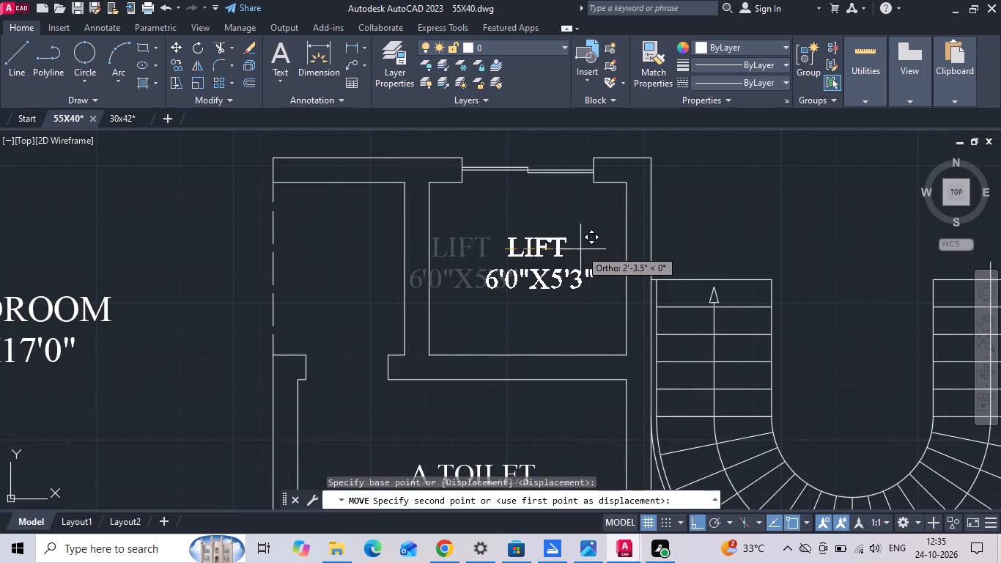
left_click(573, 243)
Copy the LIFT label horizontally into the narrow room between the master bedroom and the lift.
scroll(558, 279, "down", 2)
left_click(552, 281)
right_click(552, 281)
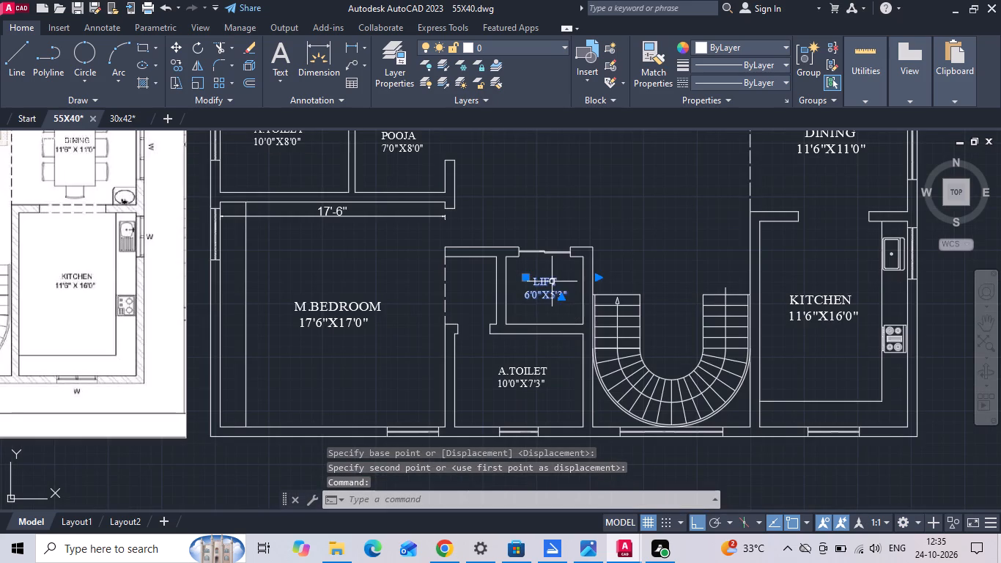
left_click(580, 284)
scroll(550, 297, "up", 2)
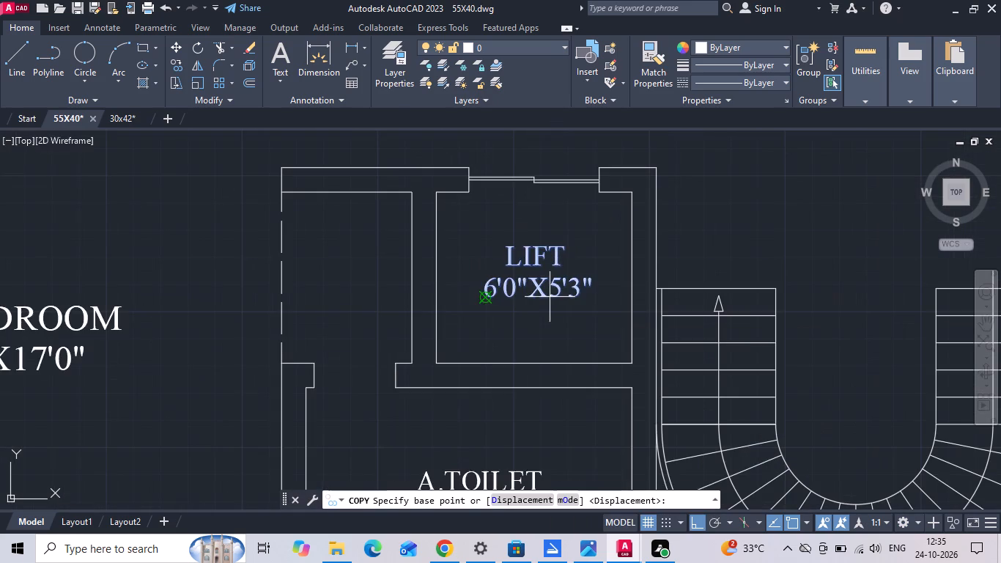
left_click(550, 297)
scroll(293, 312, "up", 1)
left_click(293, 312)
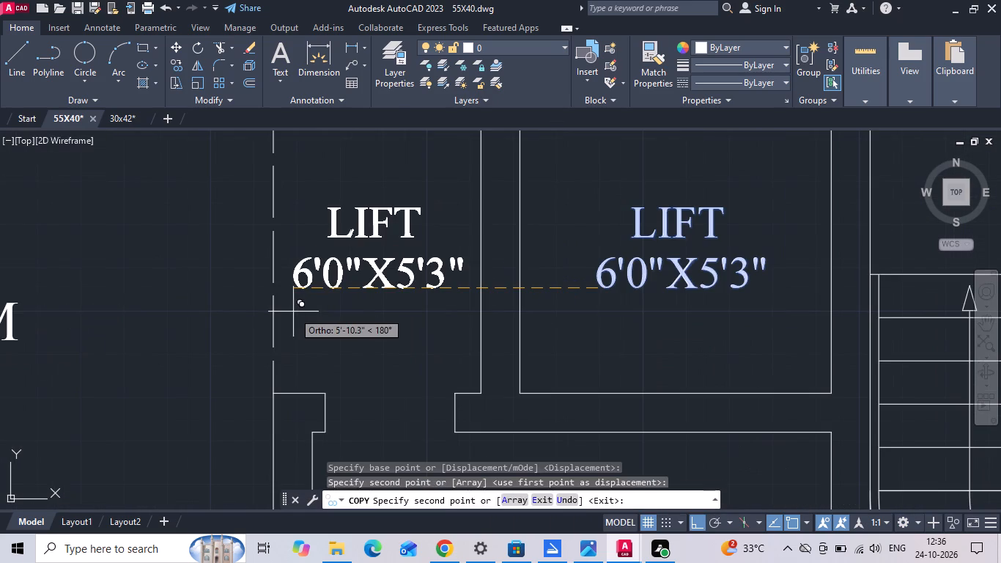
key("Escape")
Check the narrow room beside the lift in the reference plan and measure its width between the side lines.
scroll(487, 290, "down", 2)
scroll(543, 315, "down", 2)
middle_click_drag(222, 303, 413, 295)
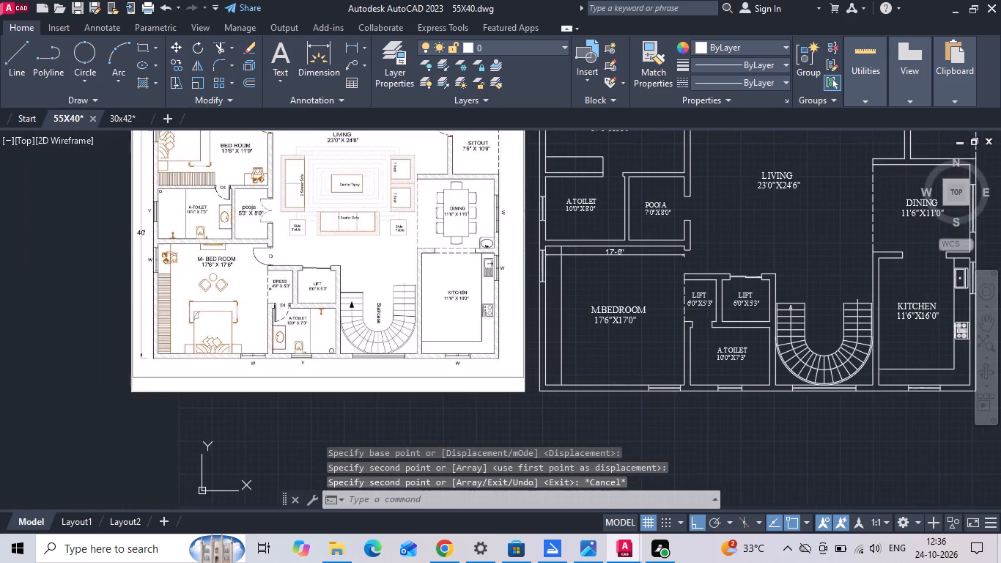
scroll(268, 295, "up", 2)
scroll(159, 290, "down", 2)
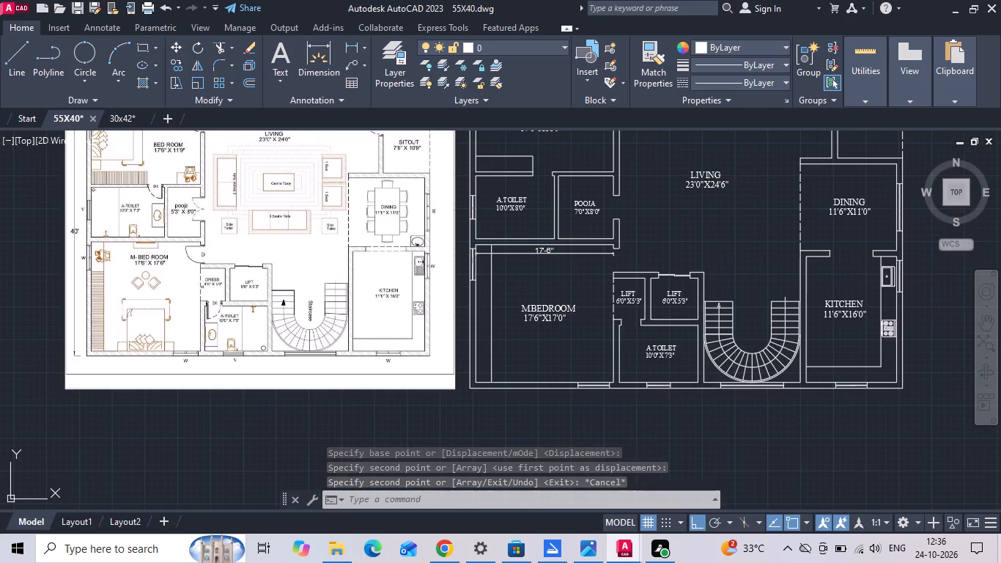
scroll(696, 297, "up", 4)
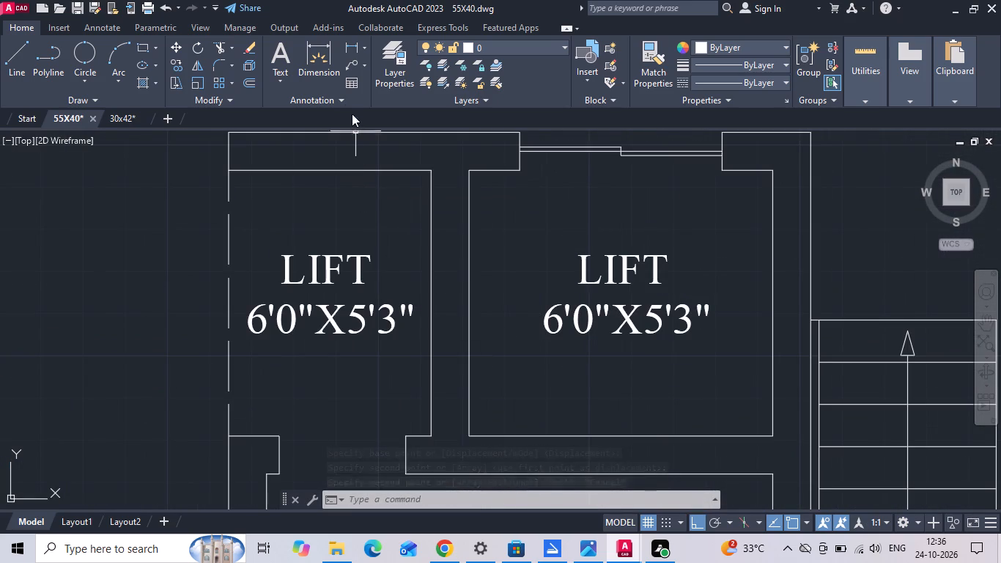
left_click(355, 48)
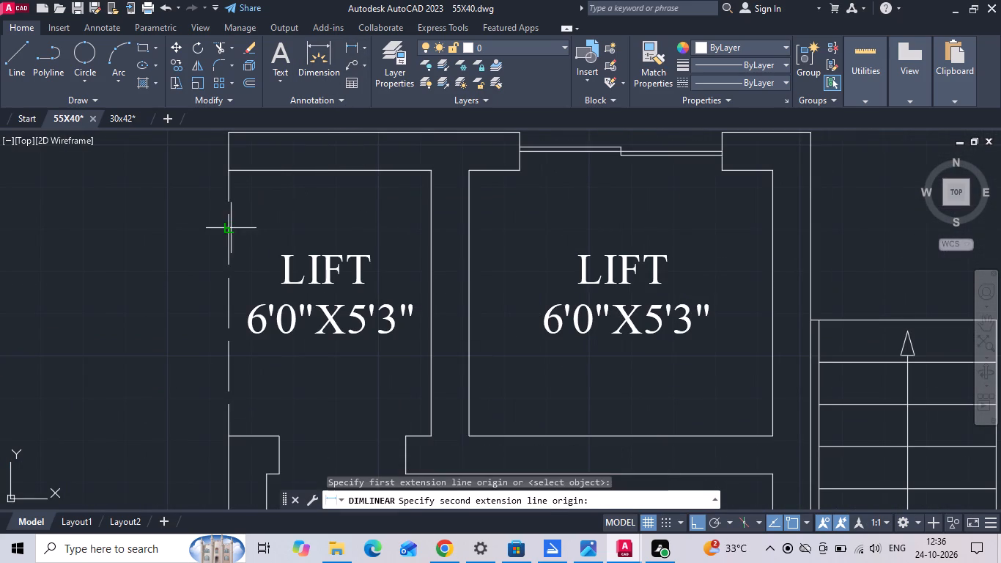
left_click(231, 228)
left_click(434, 227)
key("Escape")
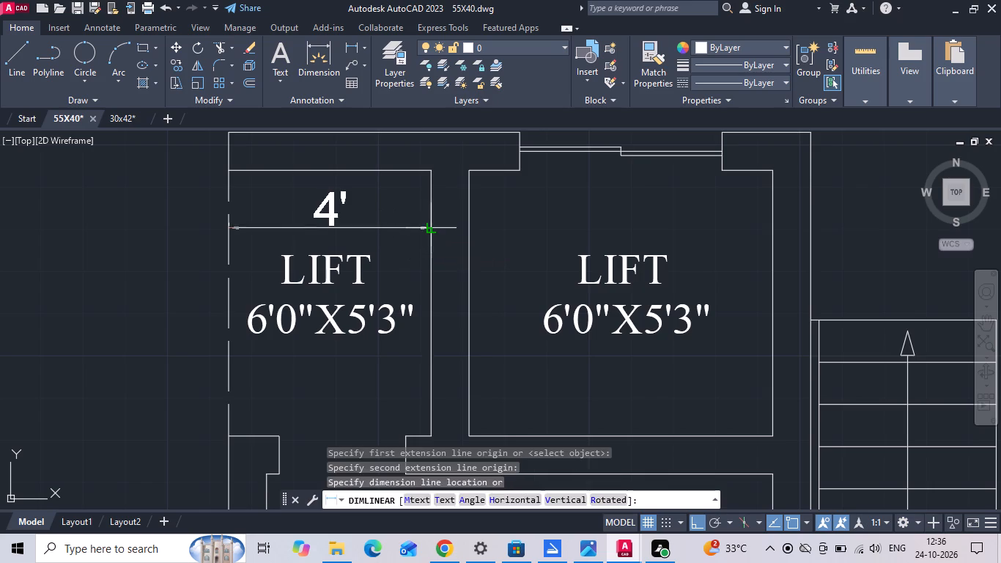
Change the copied label in the narrow room beside the lift to DRESS with size 4'0"X5'3", centring the name above the size.
double_click(266, 322)
key("BackSpace")
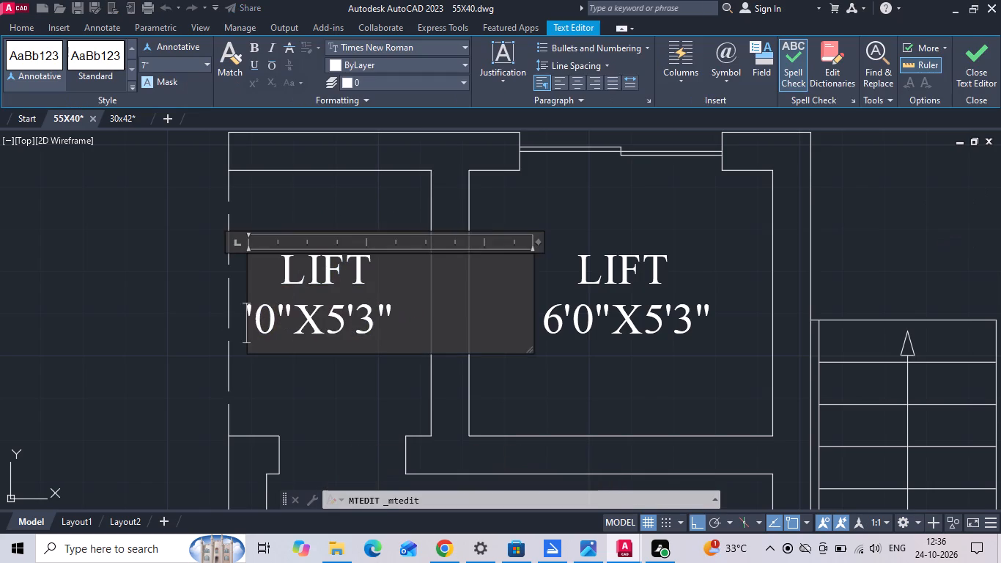
key("4")
left_click_drag(383, 276, 242, 271)
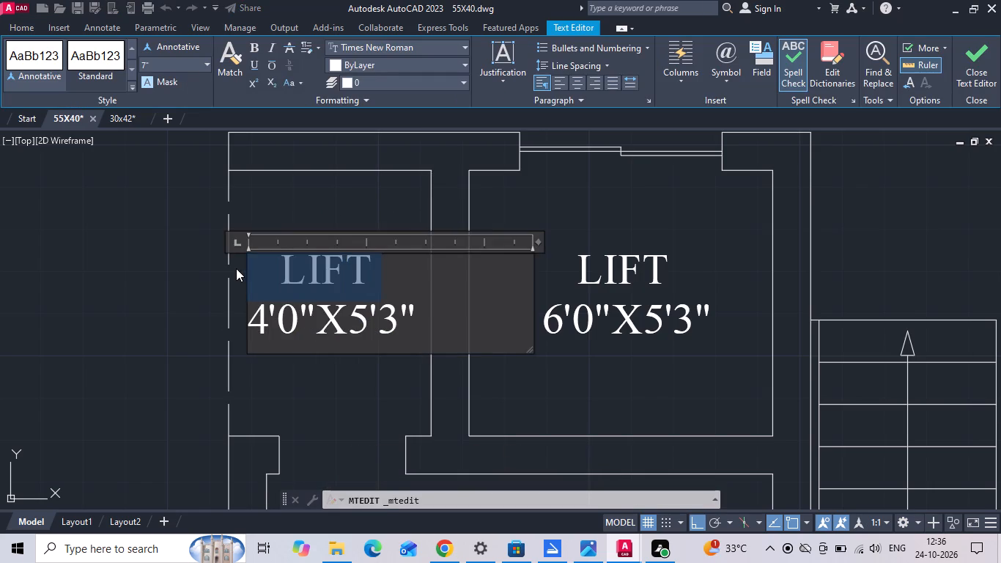
key("BackSpace")
type("DRESS")
key("Return")
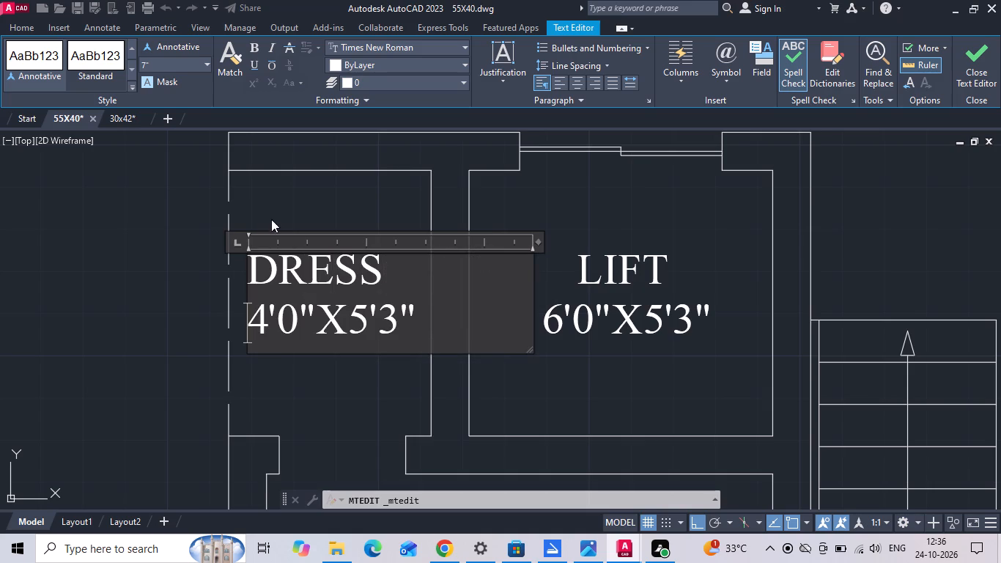
left_click(251, 268)
key("space")
left_click(330, 217)
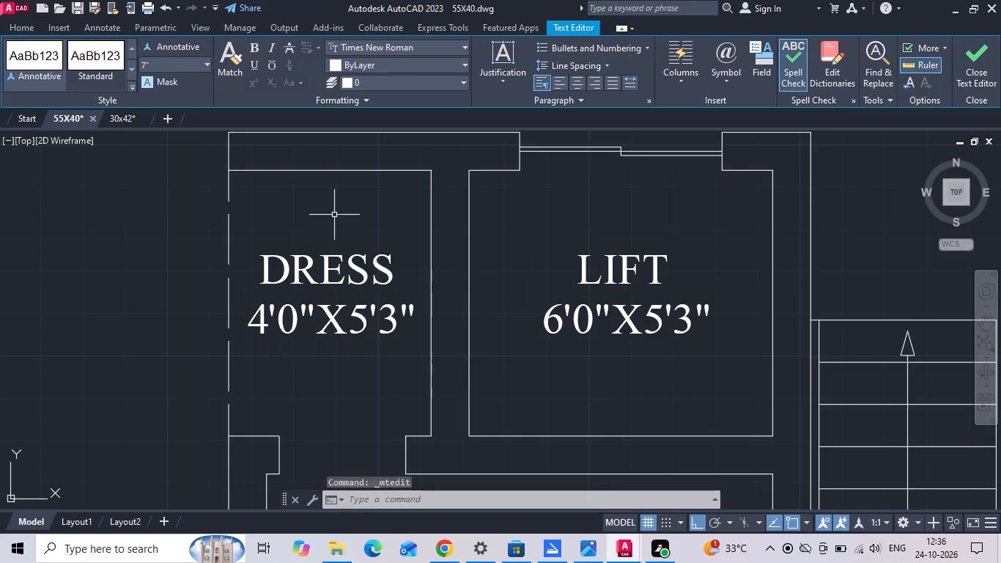
Measure the dining room's width from the inner face of the window wall to the dashed line facing the living room.
scroll(340, 304, "down", 3)
middle_click_drag(655, 269, 599, 313)
middle_click_drag(622, 280, 578, 303)
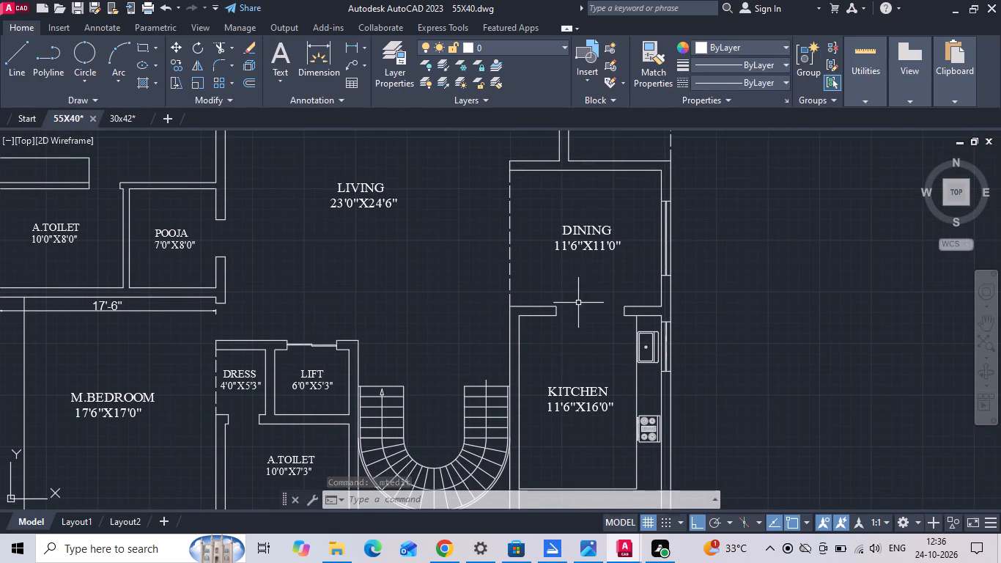
left_click(349, 49)
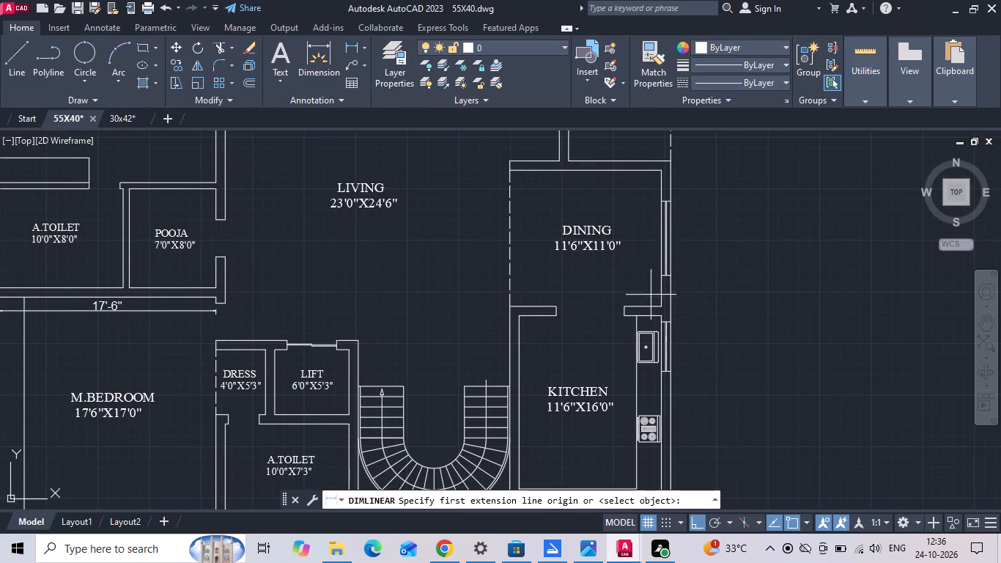
scroll(651, 295, "up", 1)
left_click(660, 295)
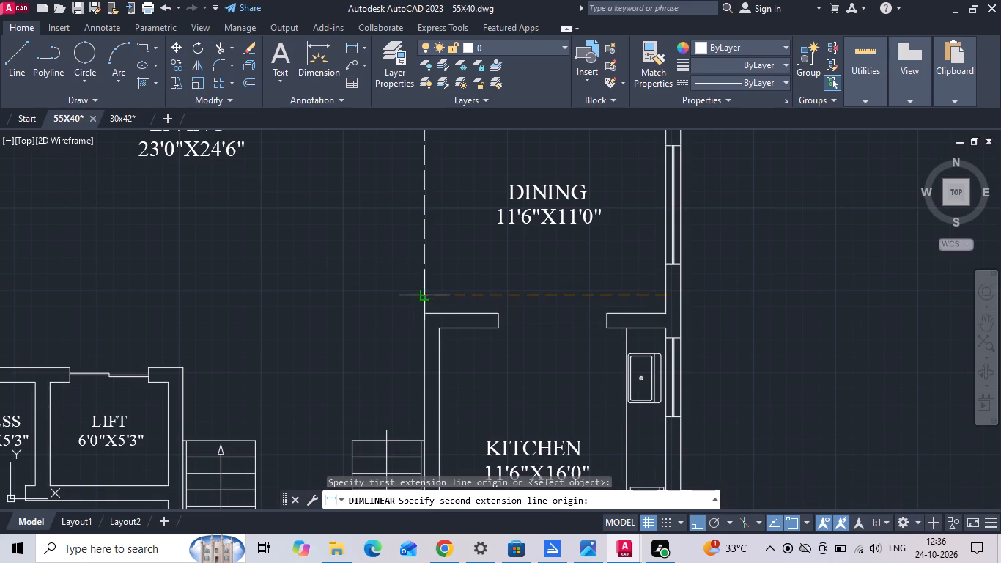
left_click(428, 300)
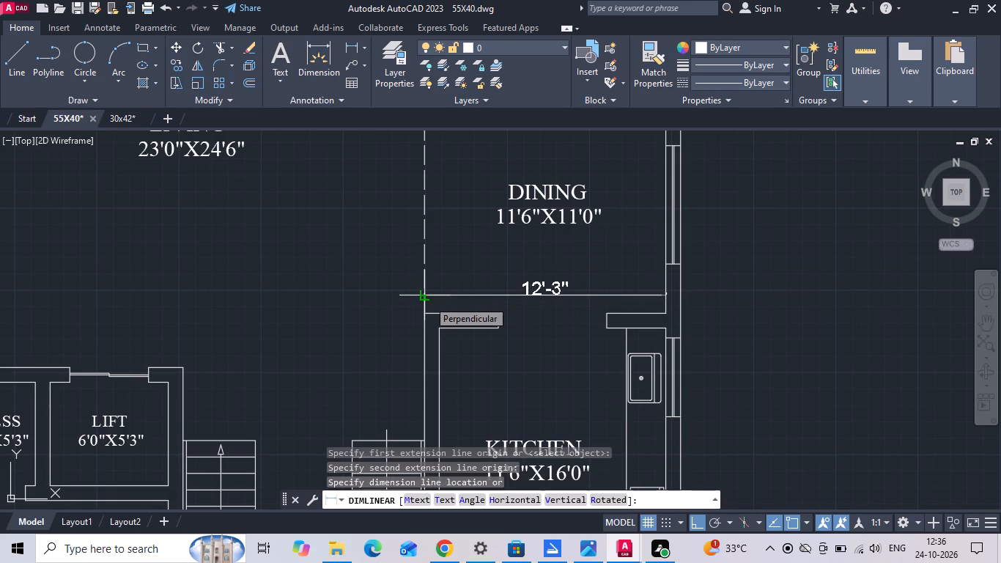
key("Escape")
Change the size in the DINING label to 12'3"X11'0".
scroll(497, 215, "up", 2)
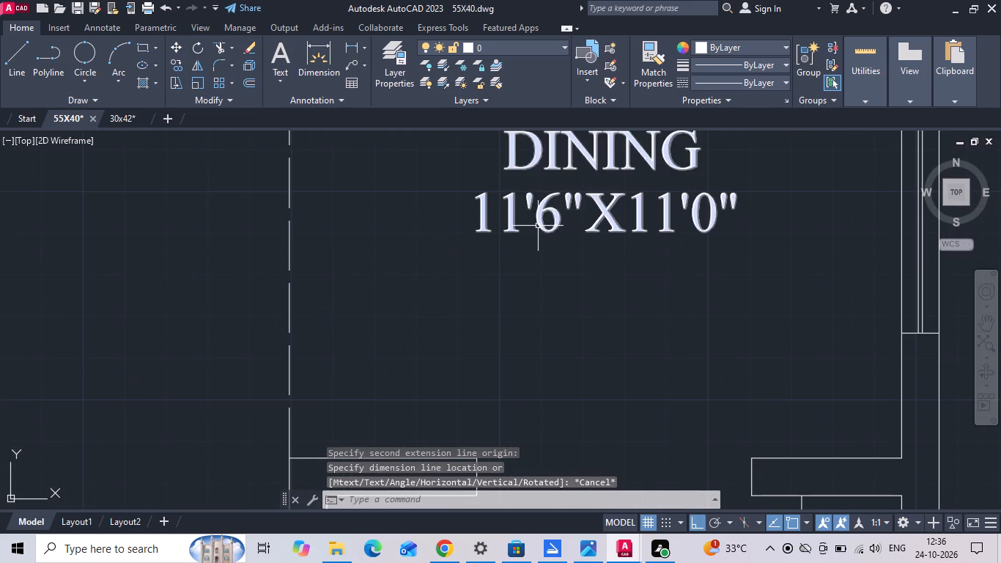
double_click(560, 221)
key("BackSpace")
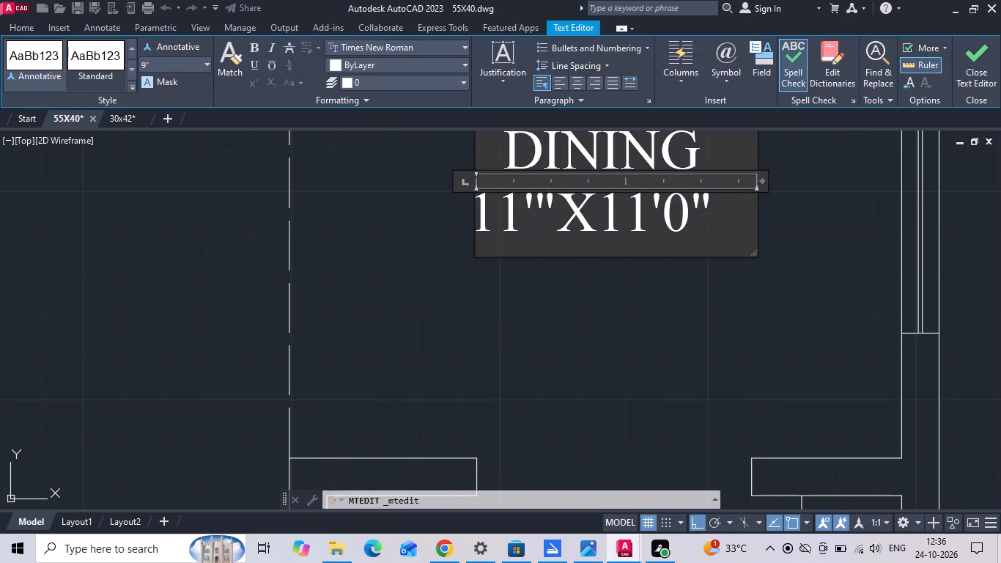
key("3")
left_click(511, 213)
key("BackSpace")
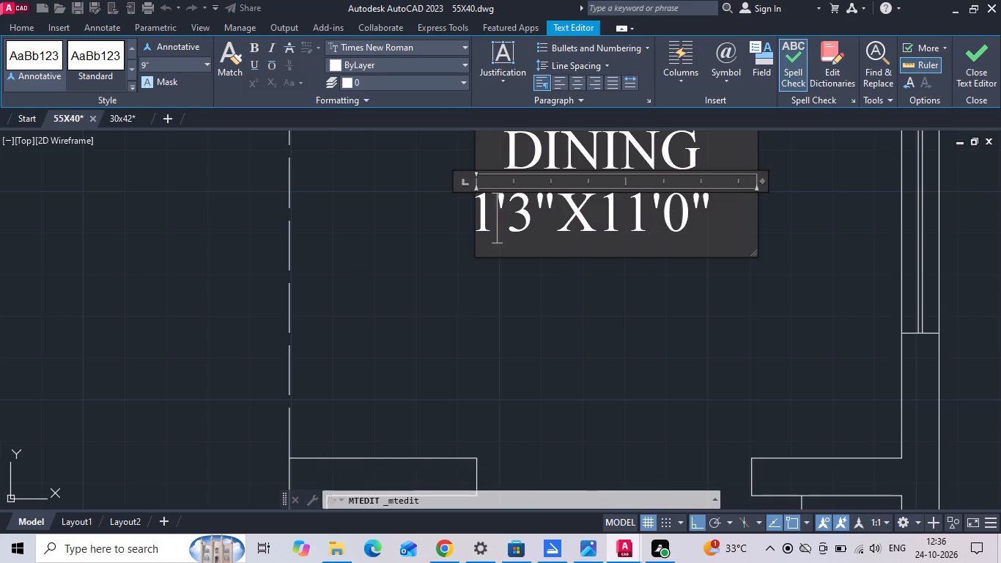
key("2")
left_click(482, 284)
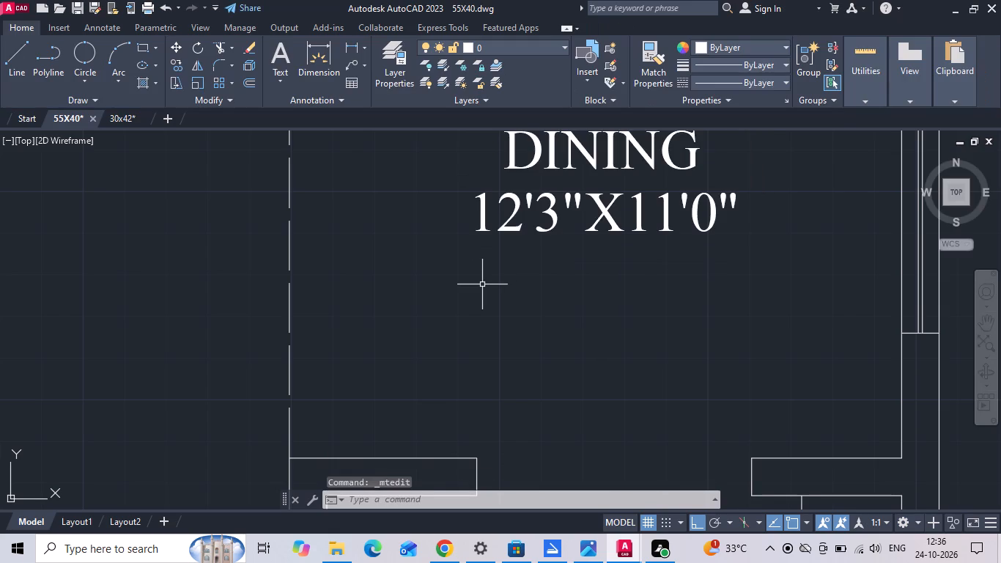
Delete the horizontal and vertical dimensions from the master bedroom.
scroll(482, 284, "down", 3)
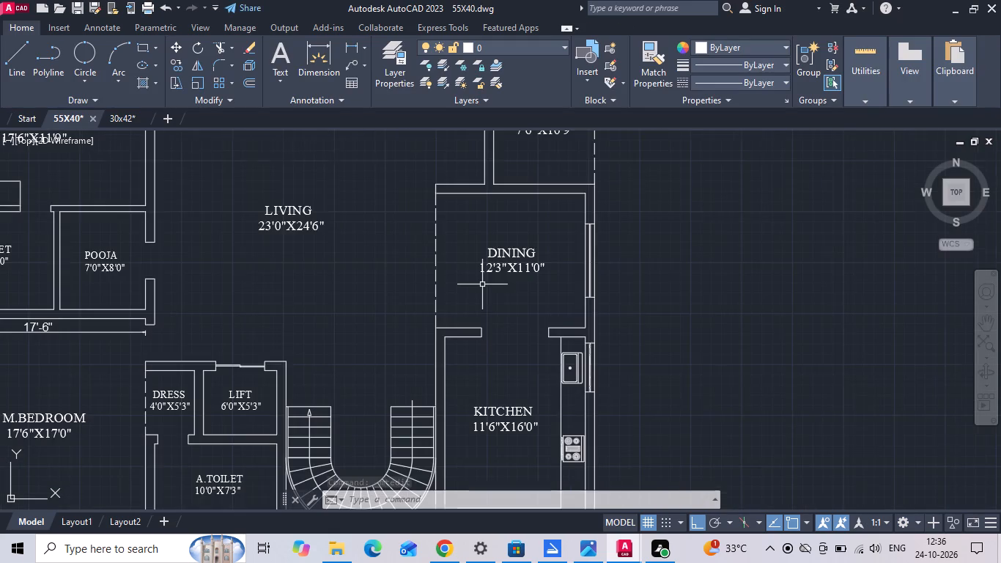
middle_click_drag(415, 299, 563, 262)
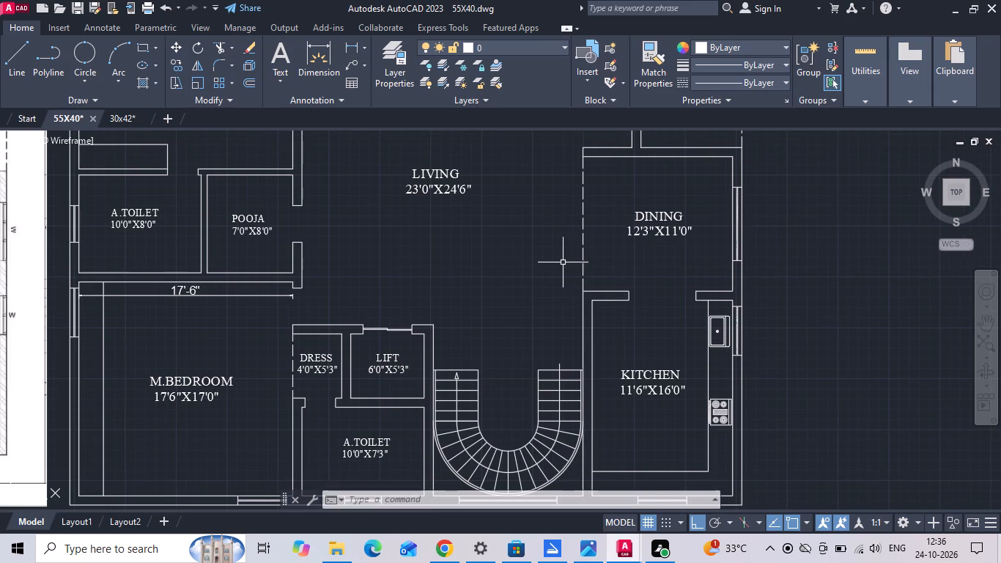
middle_click_drag(439, 288, 636, 280)
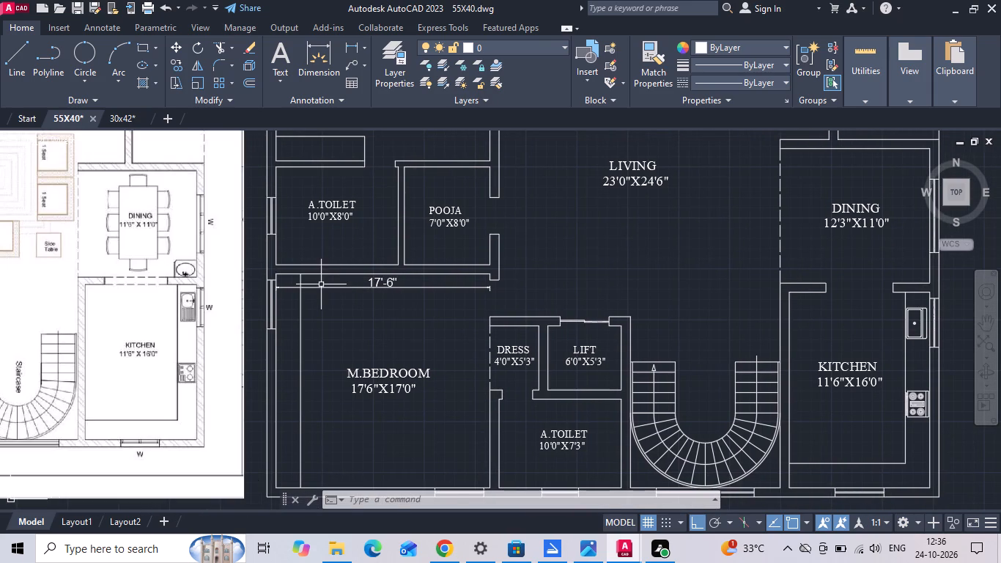
left_click(319, 285)
left_click(296, 313)
key("Delete")
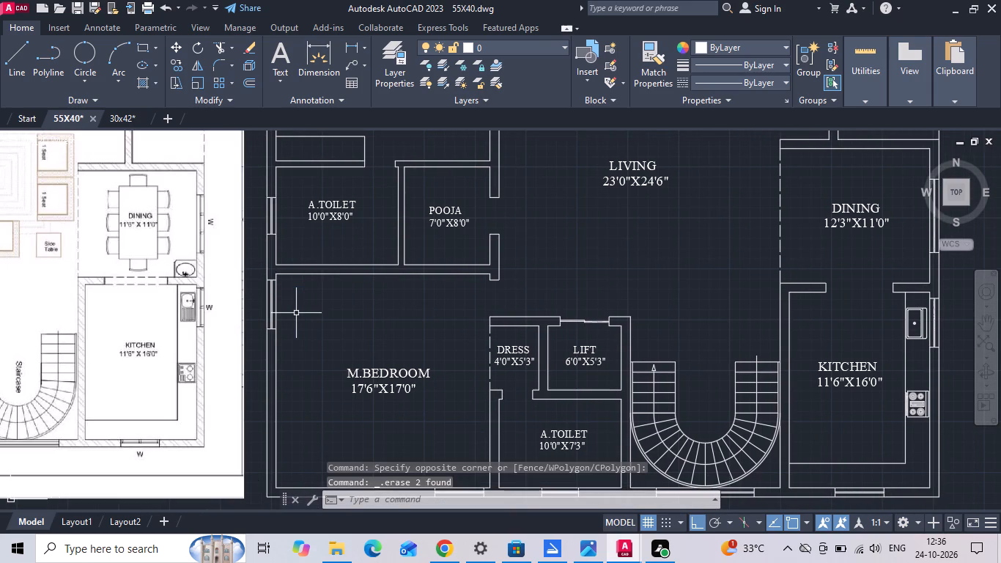
Copy the two glass lines of the bedroom's upper window into both window openings in the living room's upper wall.
scroll(392, 297, "down", 1)
scroll(455, 298, "down", 1)
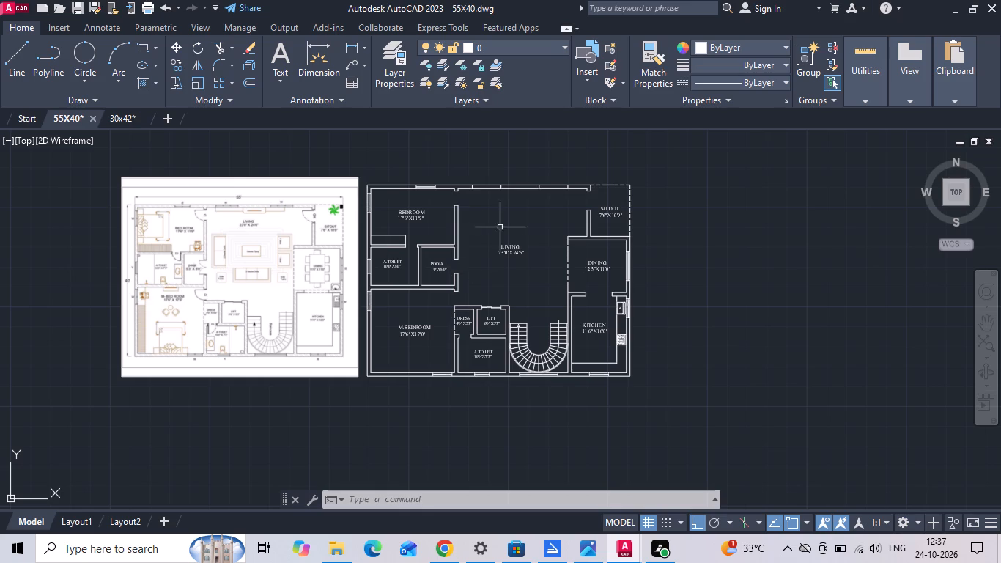
scroll(439, 198, "up", 8)
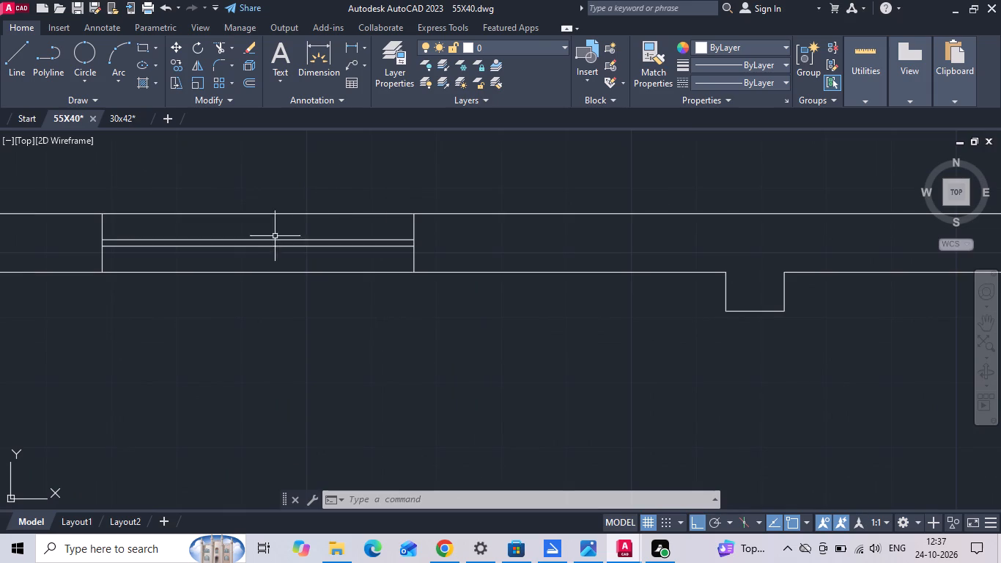
left_click(271, 264)
left_click(257, 235)
right_click(257, 235)
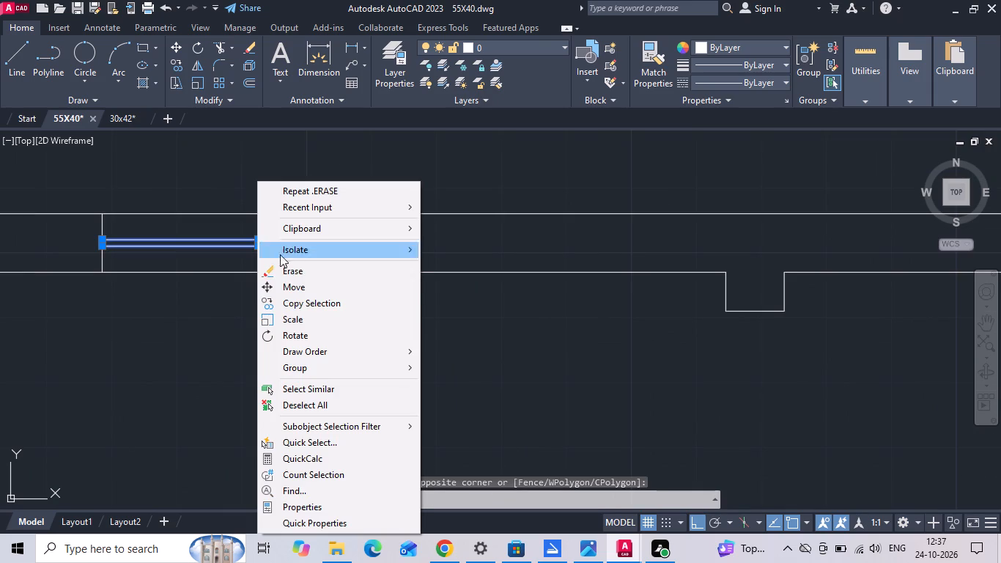
left_click(318, 298)
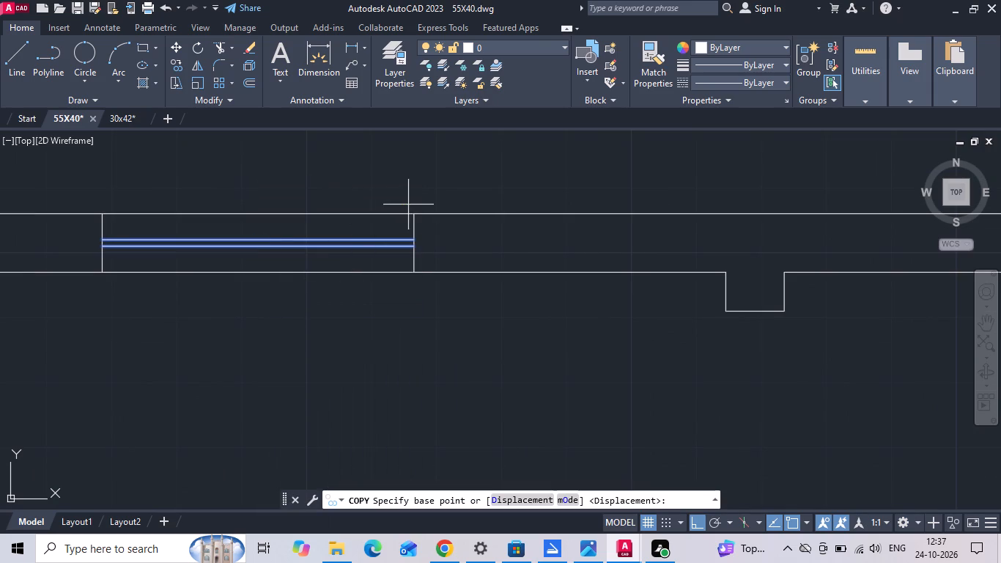
left_click(413, 213)
scroll(322, 255, "down", 2)
scroll(801, 235, "up", 2)
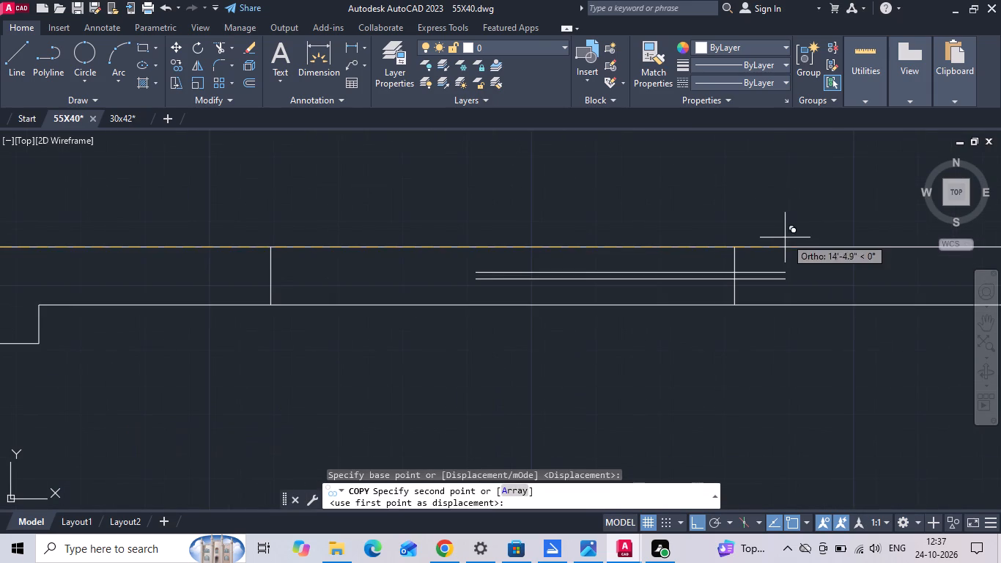
left_click(733, 246)
scroll(383, 258, "down", 3)
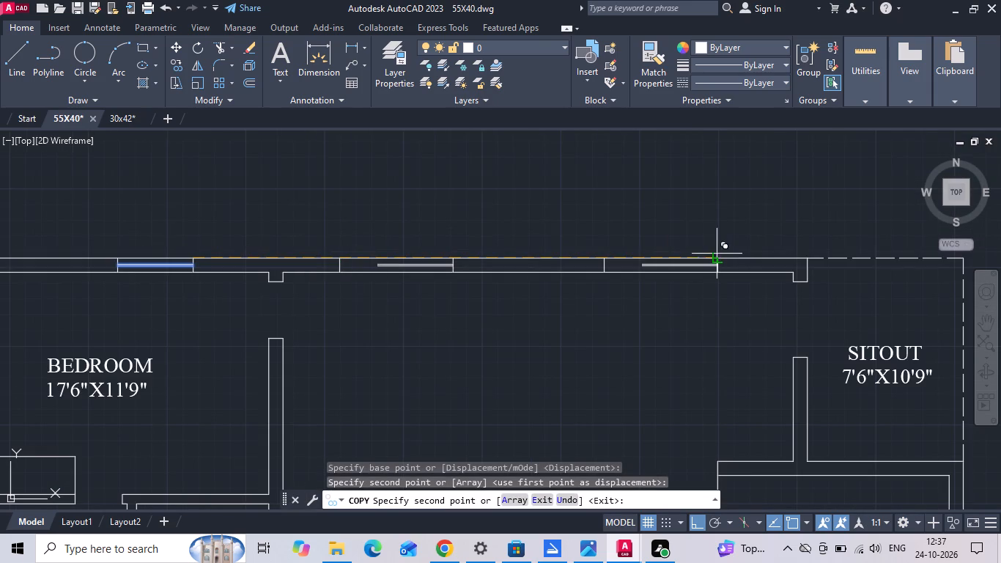
scroll(718, 254, "up", 3)
left_click(709, 272)
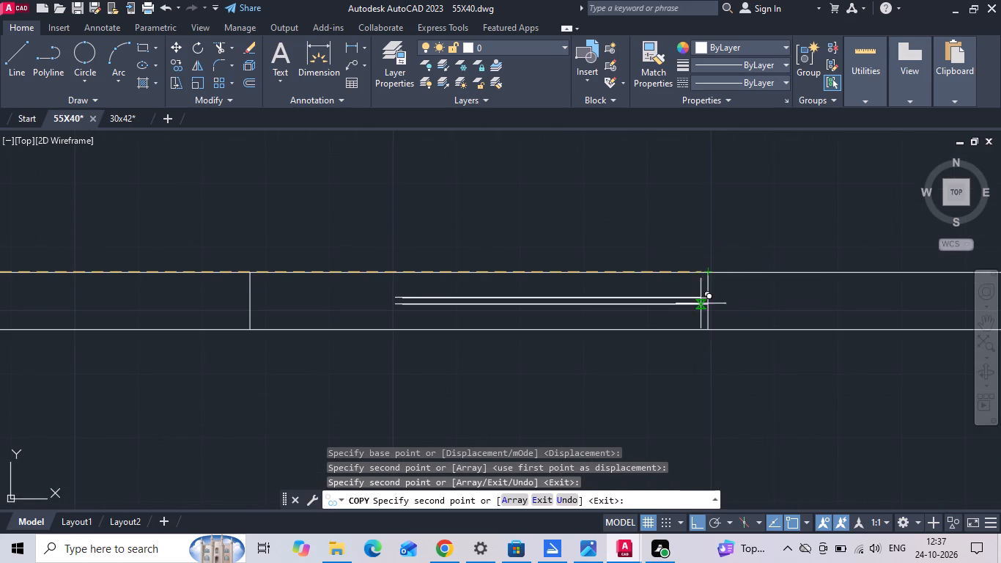
key("Escape")
Extend the copied glass lines to the far jamb of each of the two living room windows.
type("EX")
key("space")
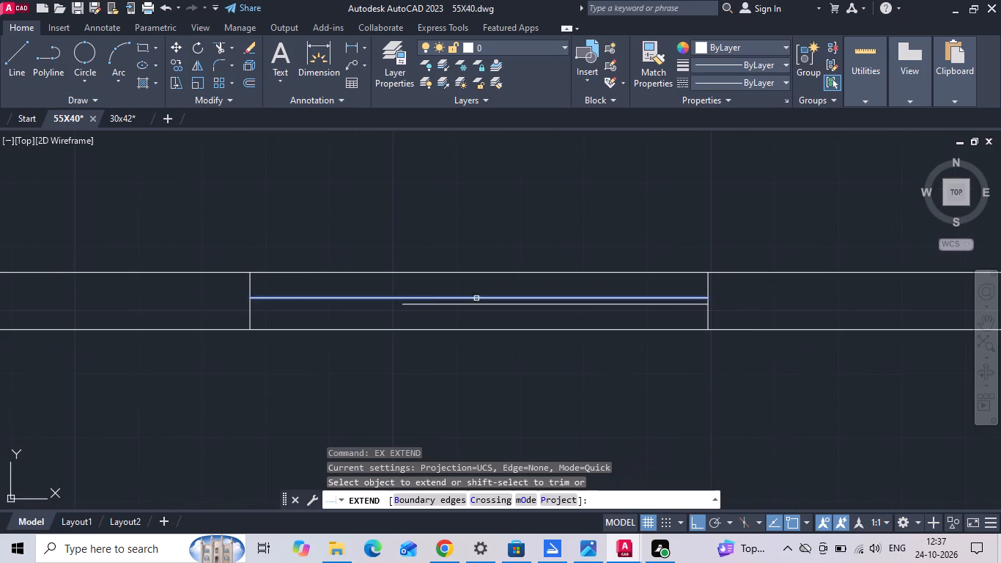
left_click_drag(408, 293, 413, 309)
left_click(442, 319)
scroll(629, 294, "down", 3)
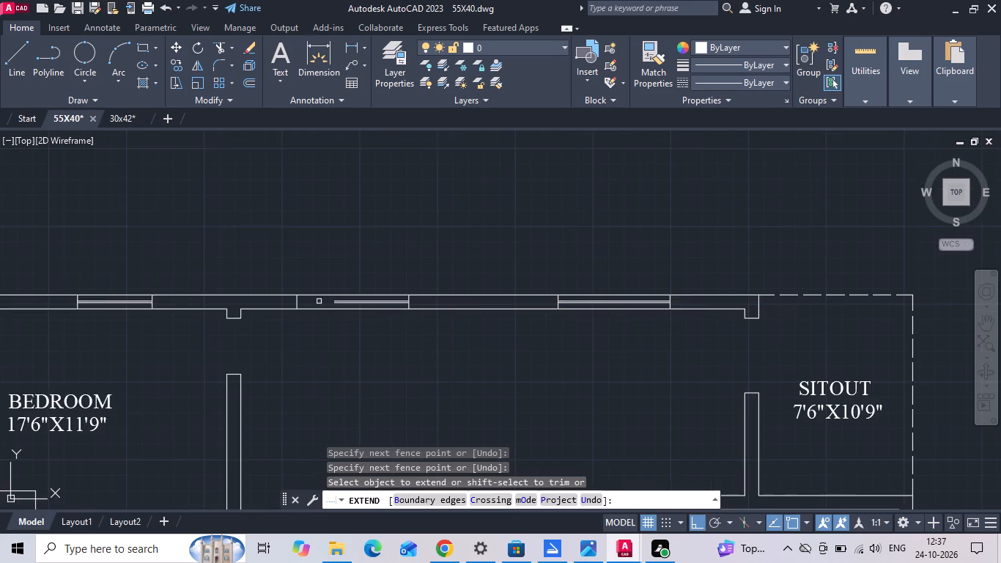
scroll(317, 301, "up", 3)
left_click_drag(371, 290, 378, 295)
left_click(419, 319)
key("Escape")
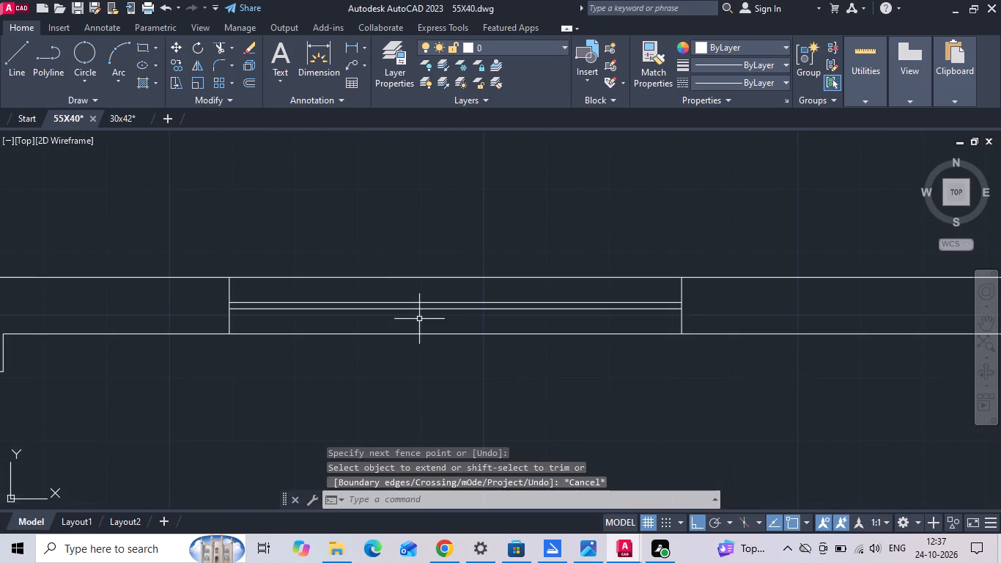
Save the drawing.
key("ctrl+s")
key("ctrl+s")
Add a linear dimension above the plan across its full outer width, from the bedroom's outer corner to the sitout's outer corner.
scroll(429, 273, "down", 1)
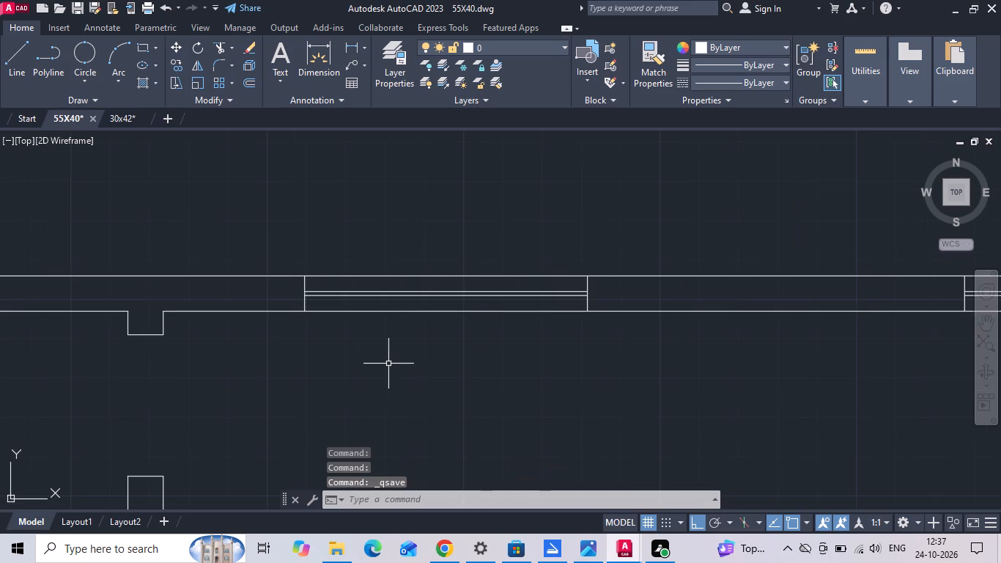
scroll(455, 303, "down", 3)
scroll(556, 293, "down", 1)
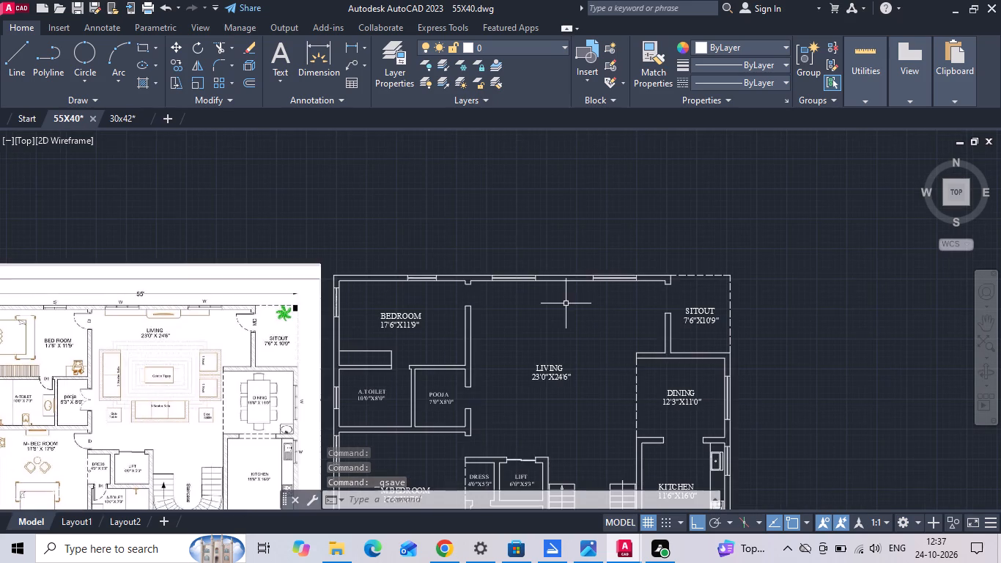
left_click(346, 48)
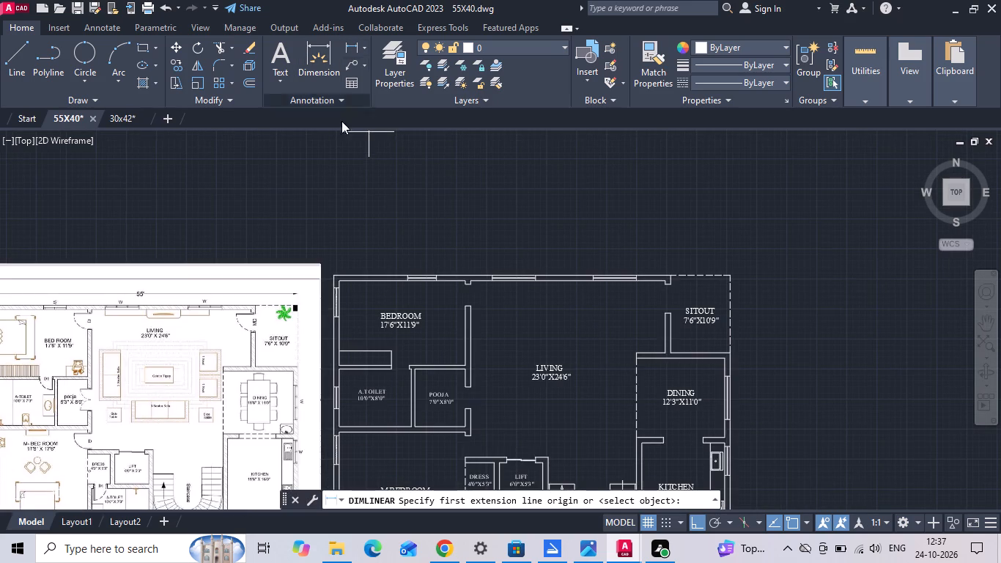
scroll(355, 249, "up", 2)
left_click(296, 317)
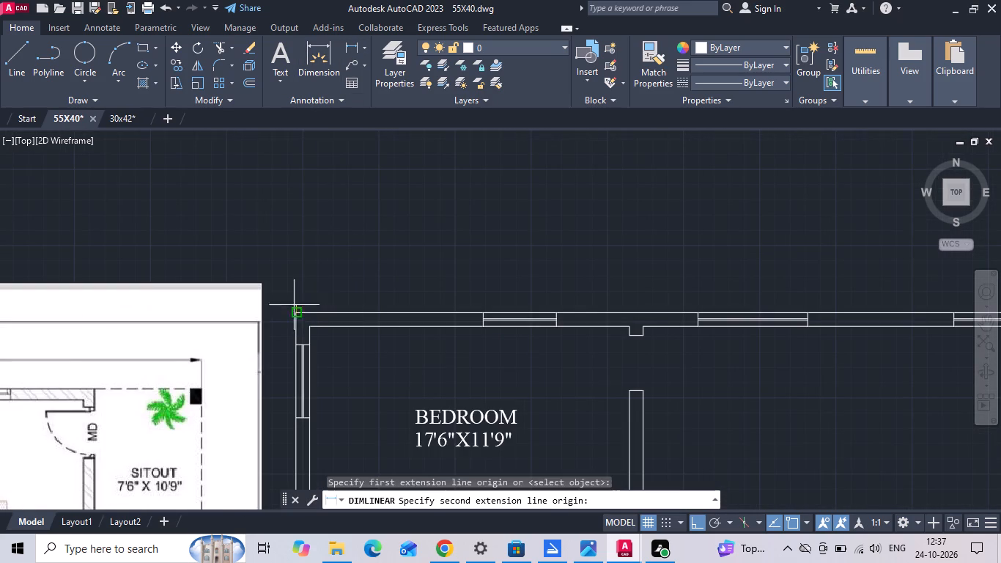
scroll(287, 250, "down", 1)
left_click(925, 291)
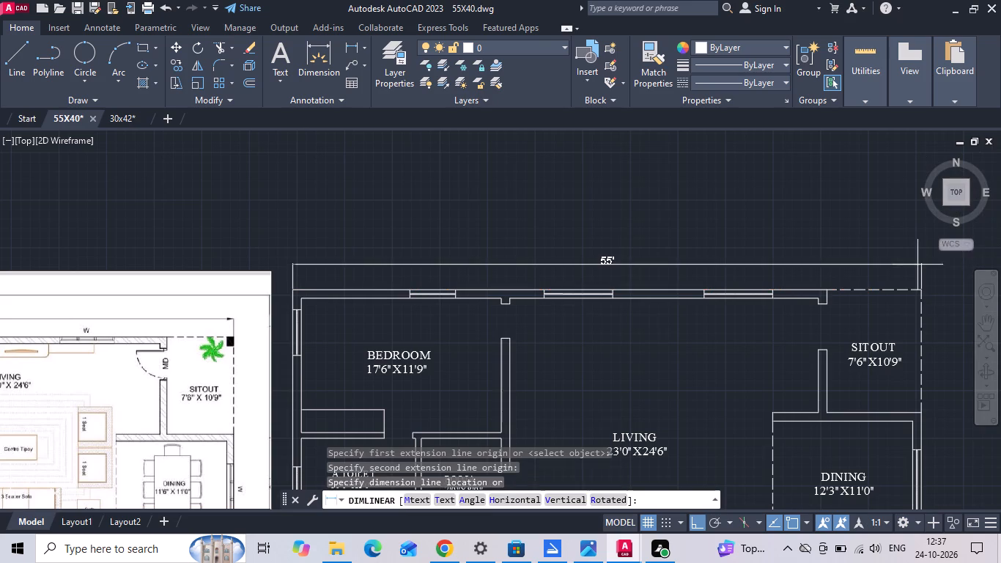
scroll(886, 279, "up", 2)
left_click(846, 279)
Modify the ISO-25 dimension style to a text height of 9" and set it as the current style.
scroll(872, 229, "down", 2)
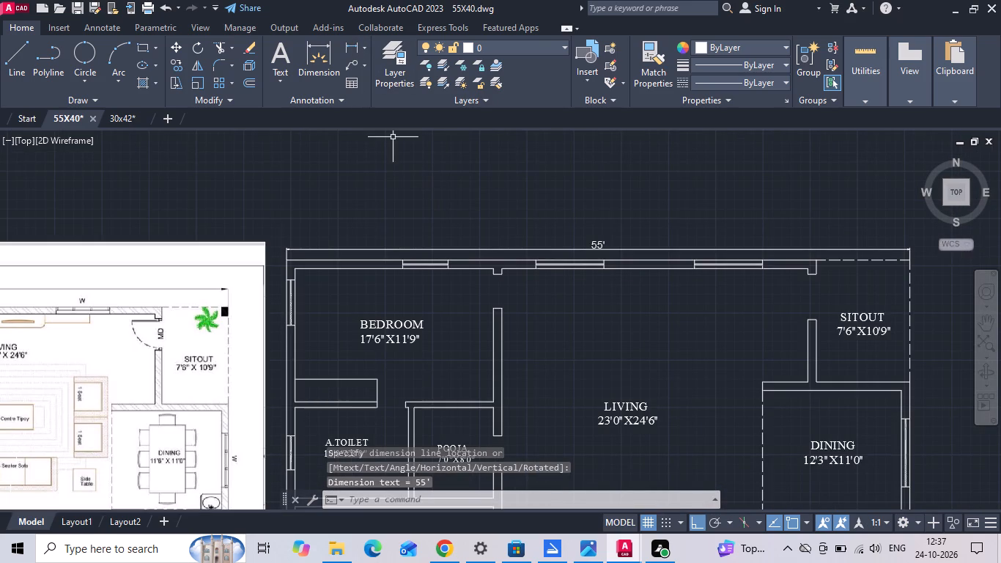
type("D")
key("space")
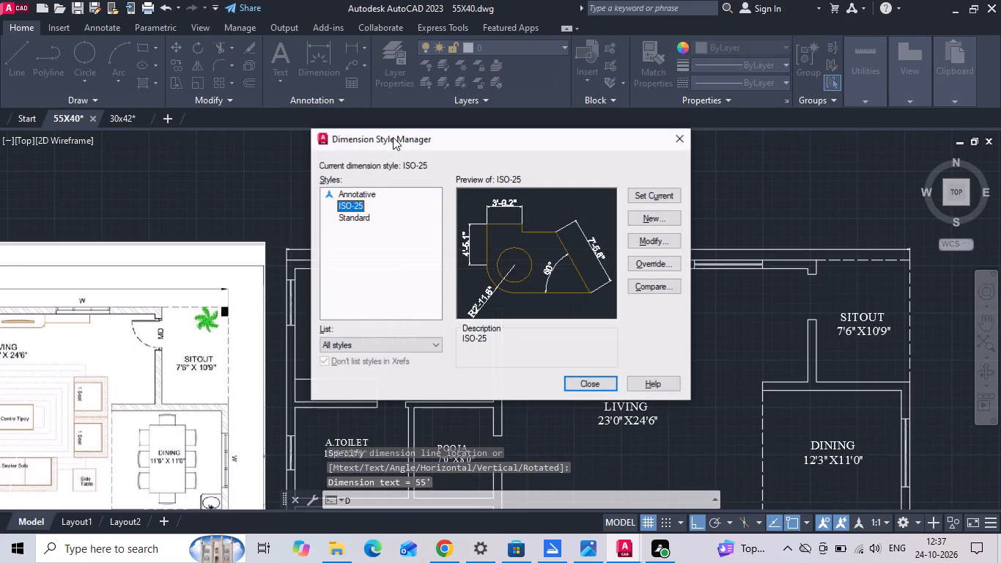
left_click(646, 248)
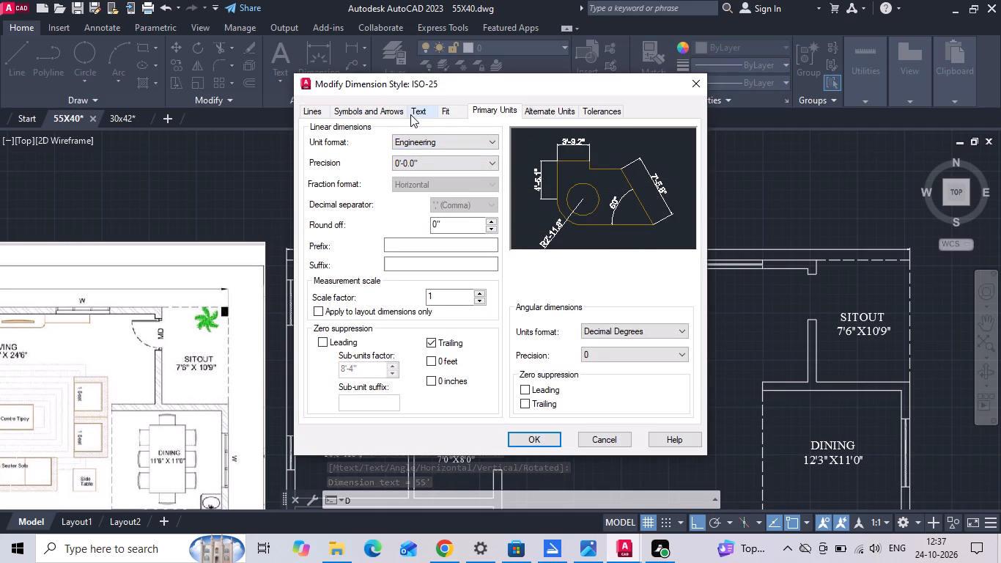
left_click(411, 114)
left_click(461, 213)
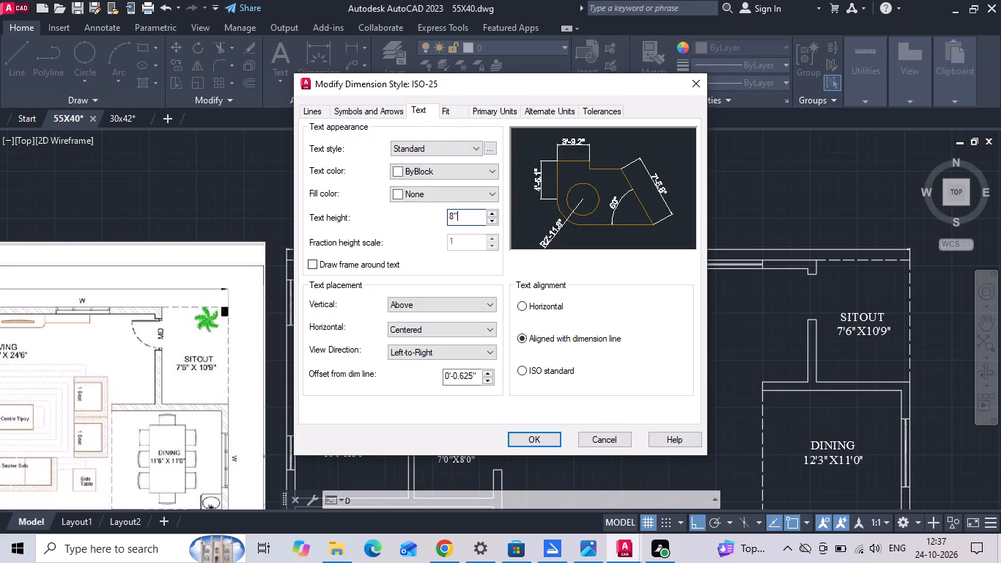
key("BackSpace")
key("BackSpace")
key("BackSpace")
type("9\"")
key("Return")
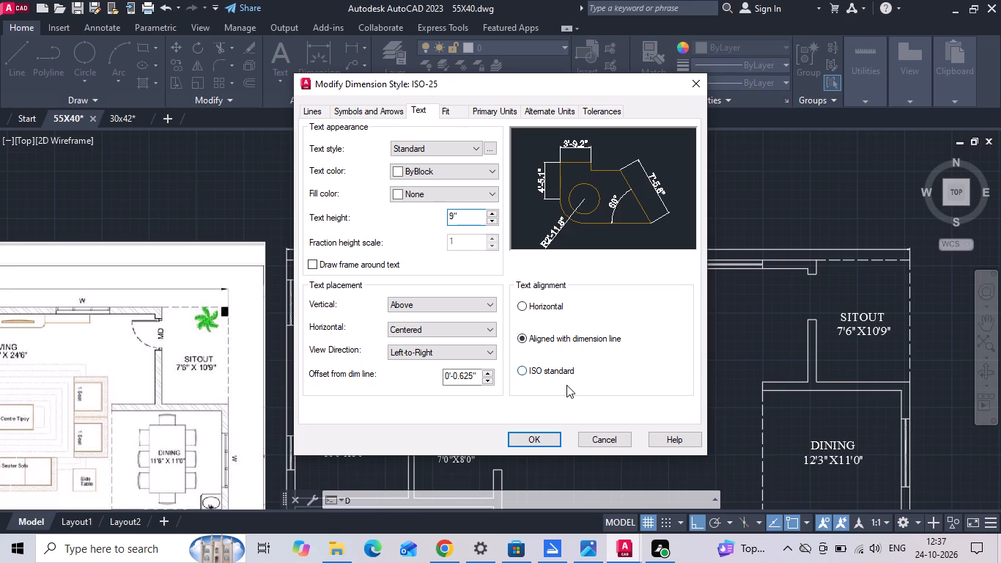
left_click(550, 441)
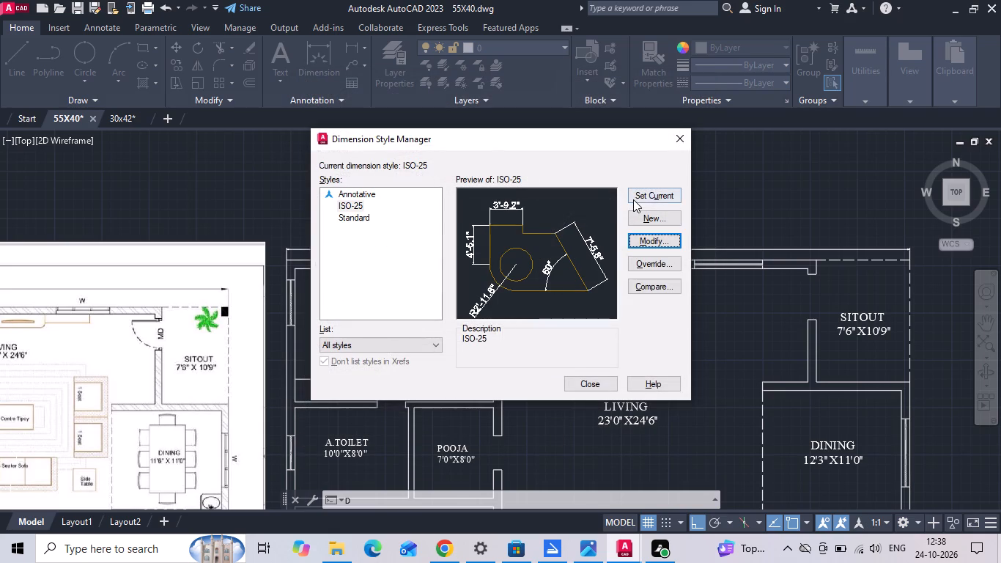
left_click(633, 199)
left_click(586, 384)
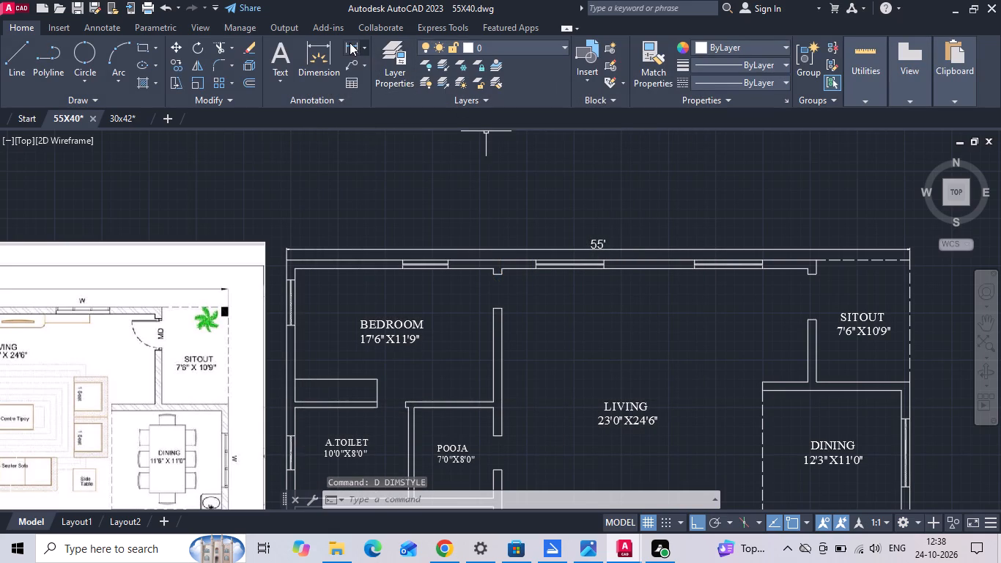
Add a vertical linear dimension outside the bedroom-side wall, from the bedroom's upper outer corner to the master bedroom's lower outer corner.
left_click(350, 43)
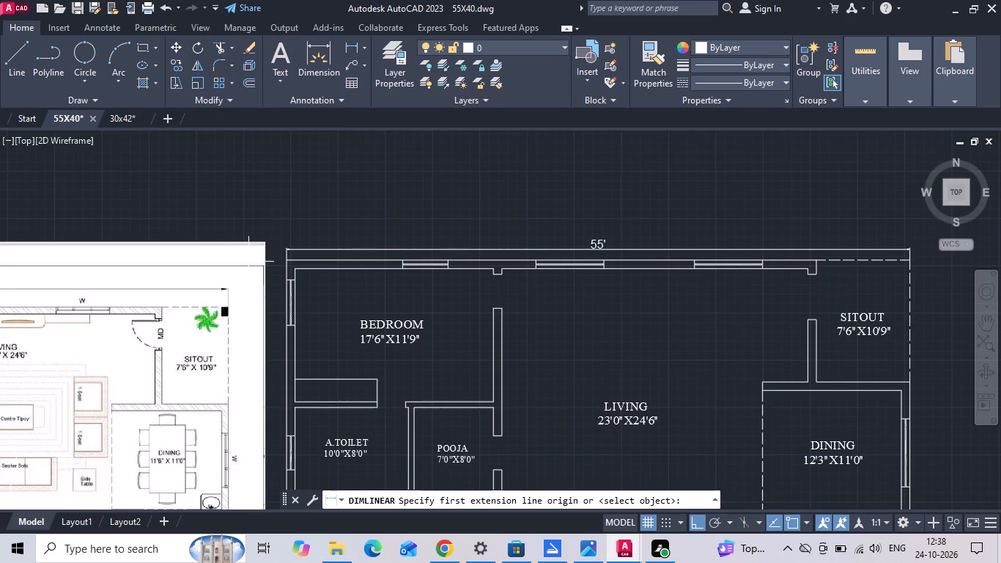
scroll(252, 279, "up", 3)
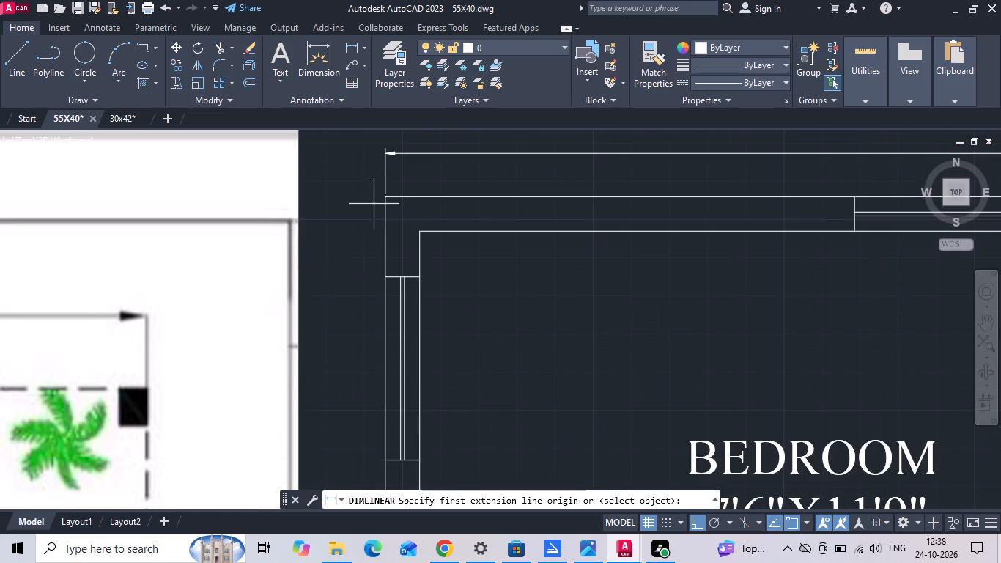
left_click(384, 199)
scroll(369, 150, "down", 3)
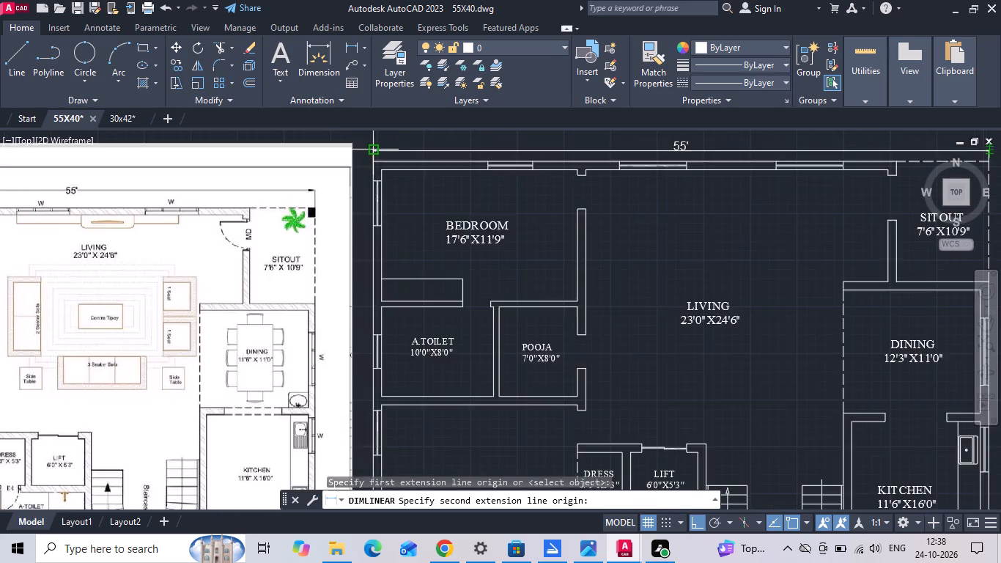
scroll(369, 147, "down", 3)
scroll(350, 291, "up", 3)
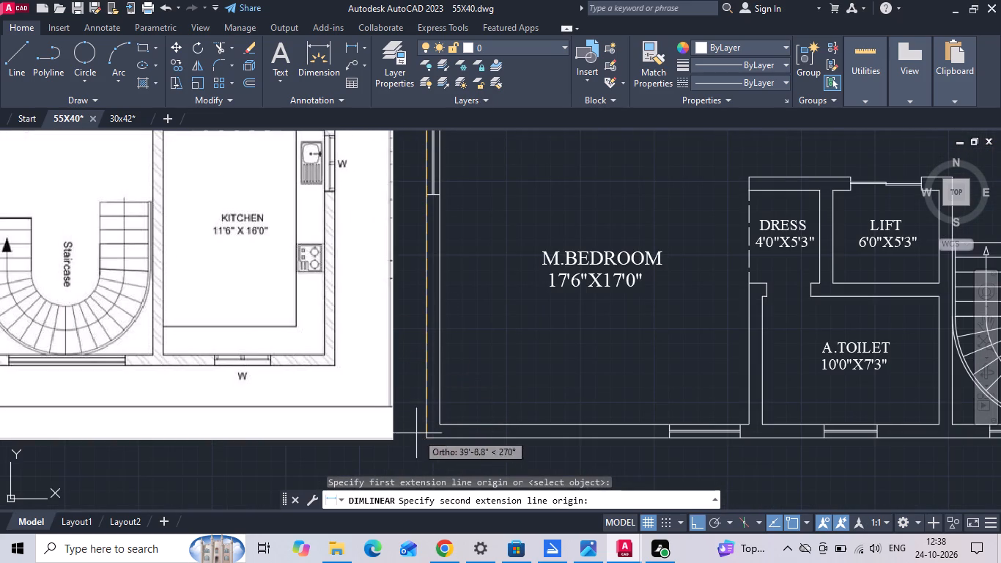
left_click(424, 439)
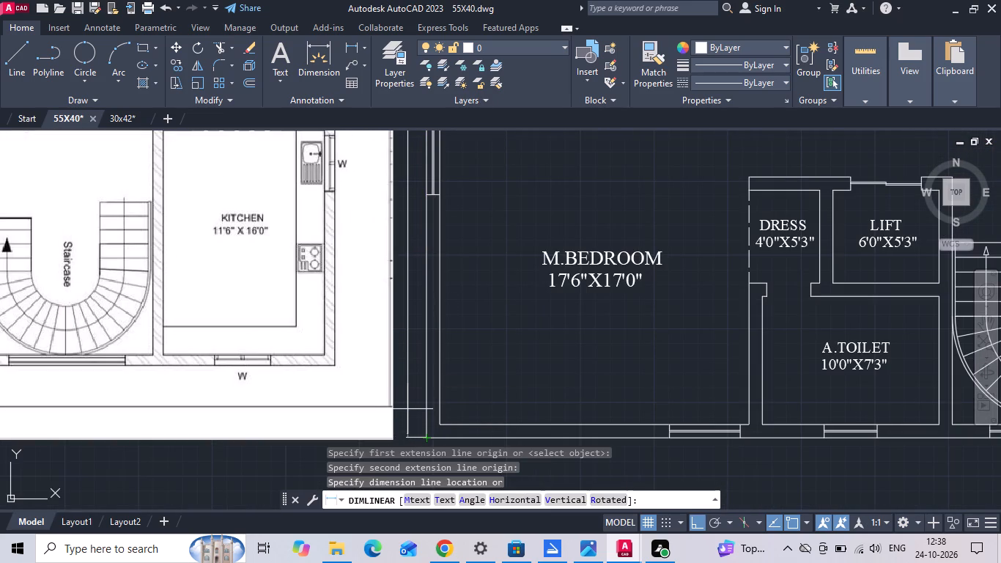
left_click(407, 409)
Save the drawing.
scroll(437, 343, "down", 2)
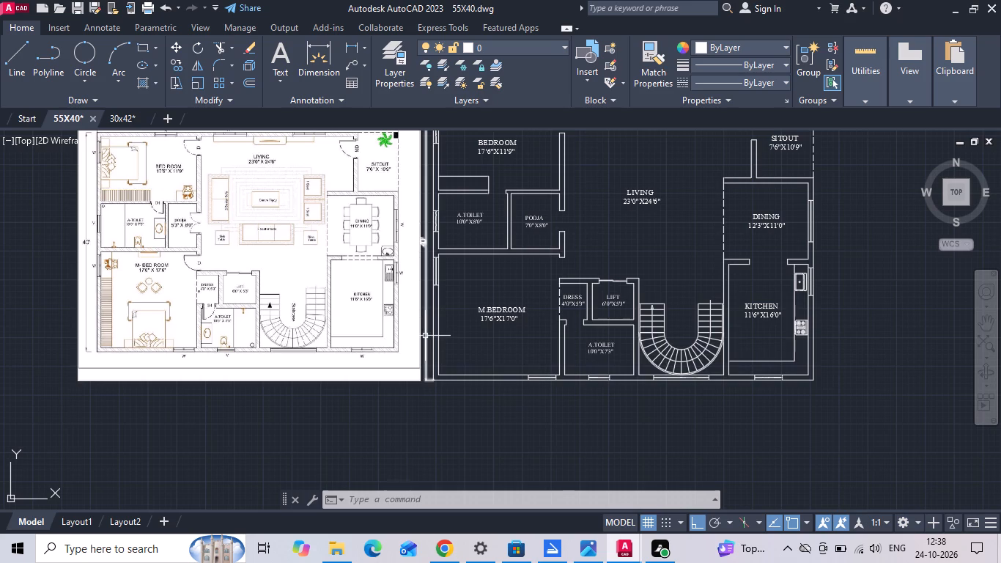
key("ctrl+s")
key("ctrl+s")
key("ctrl+s")
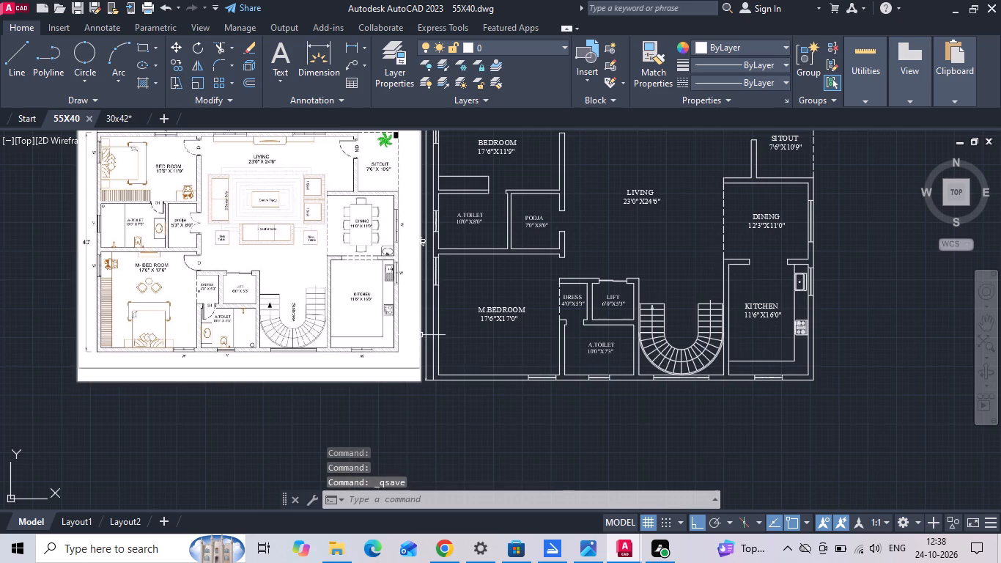
Copy the entire drafted plan with its labels and dimensions straight down, about 49'-7" below the original.
scroll(377, 348, "down", 1)
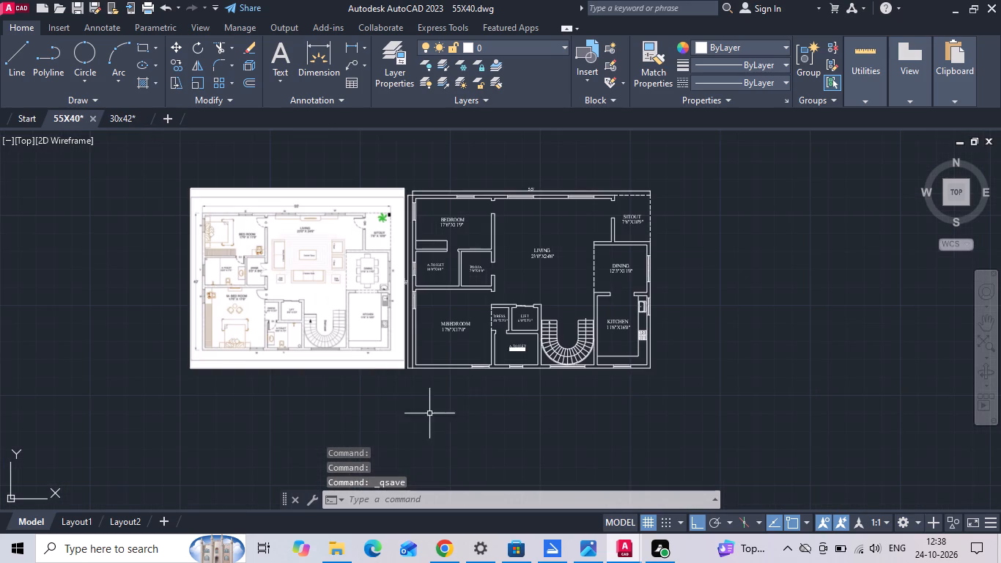
left_click_drag(361, 428, 370, 419)
left_click(702, 172)
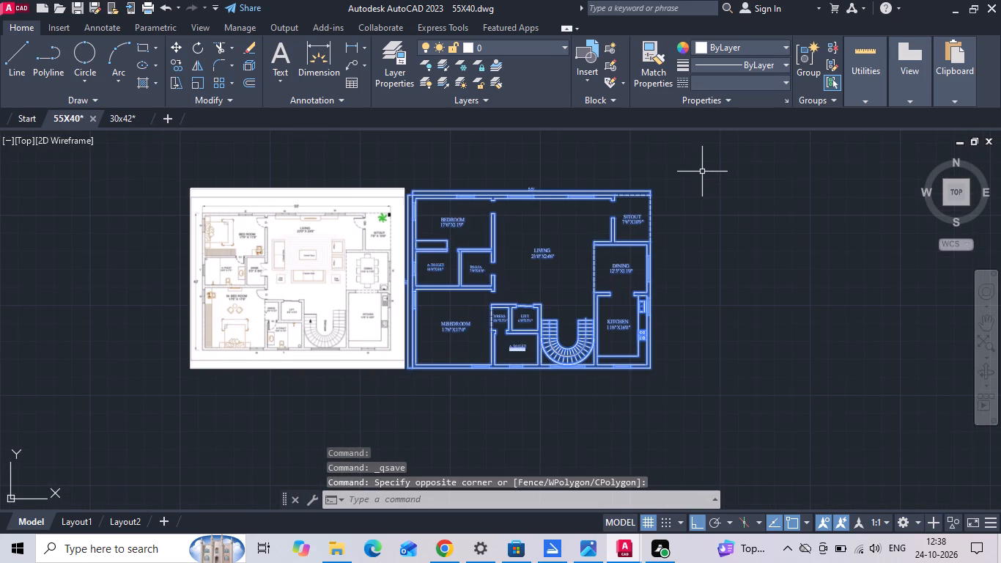
right_click(702, 172)
left_click(739, 291)
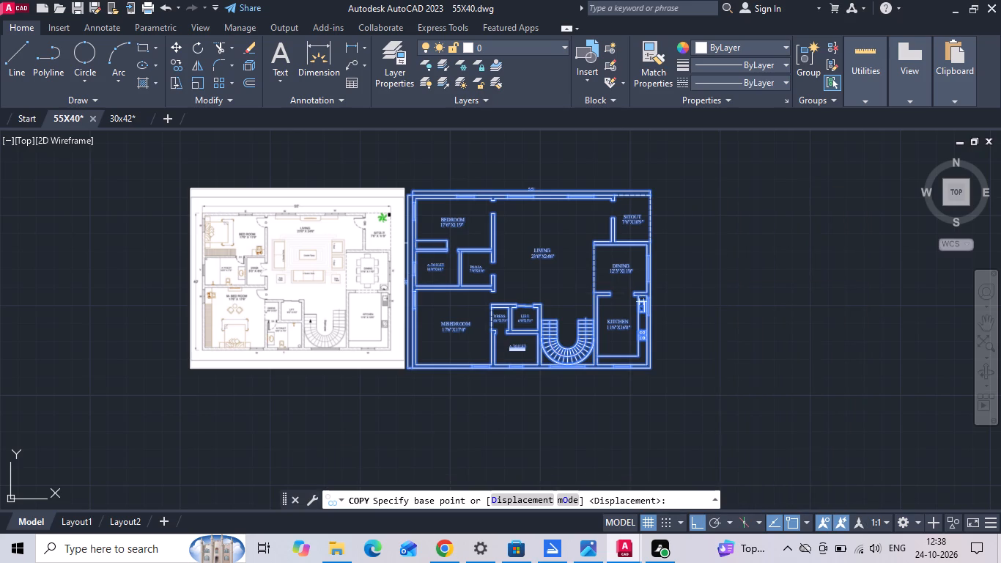
scroll(384, 218, "up", 5)
scroll(331, 224, "down", 3)
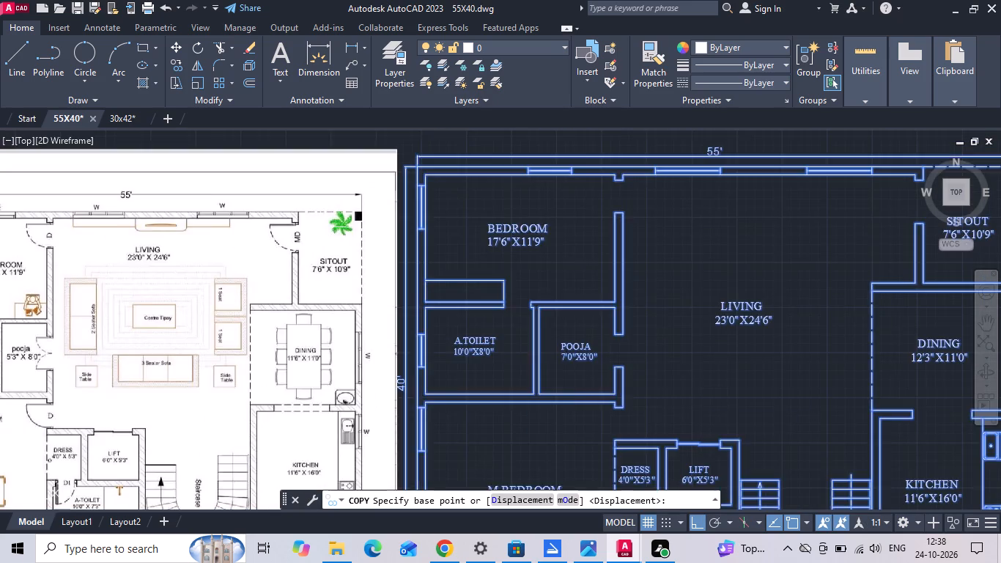
scroll(320, 227, "down", 2)
left_click(468, 257)
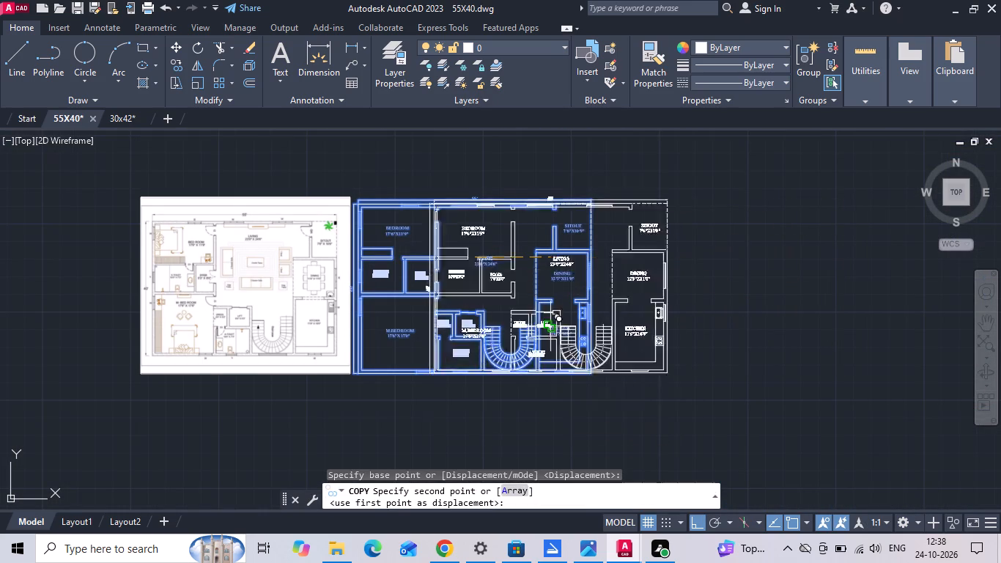
middle_click_drag(548, 324, 538, 205)
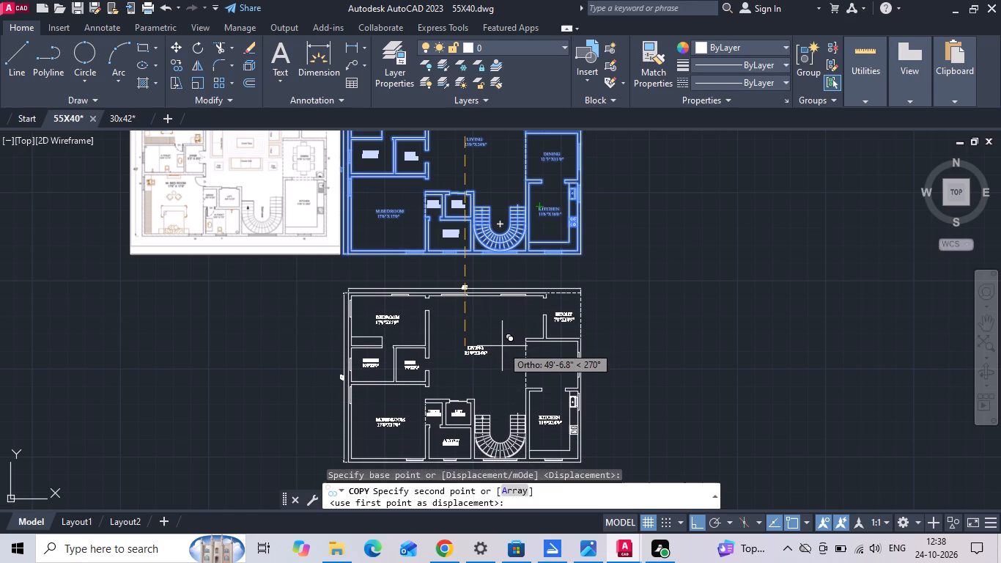
left_click(502, 346)
key("Escape")
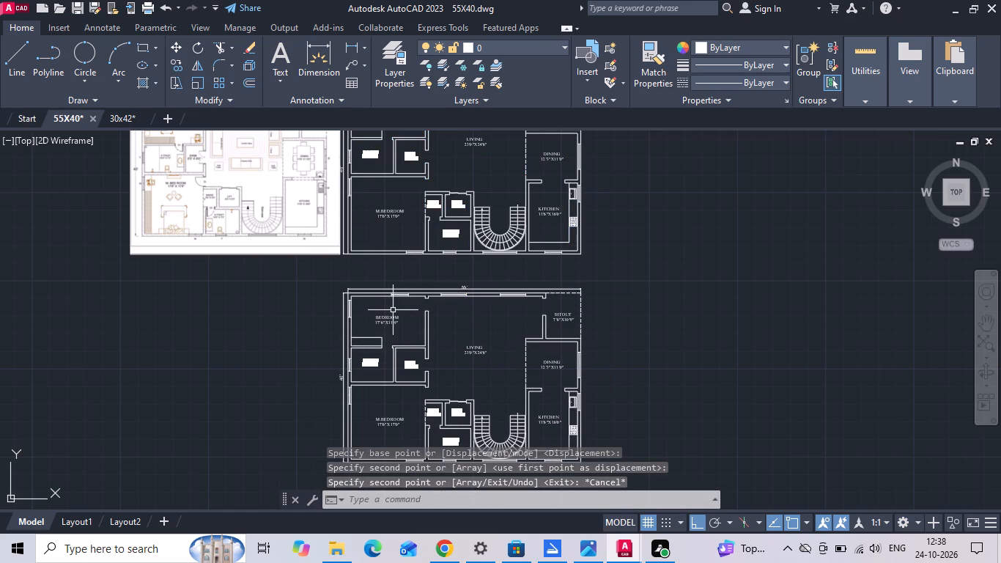
Copy the hall entrance, bedroom, double pooja and toilet doors from the 30x42 drawing to the clipboard.
middle_click_drag(383, 274, 382, 372)
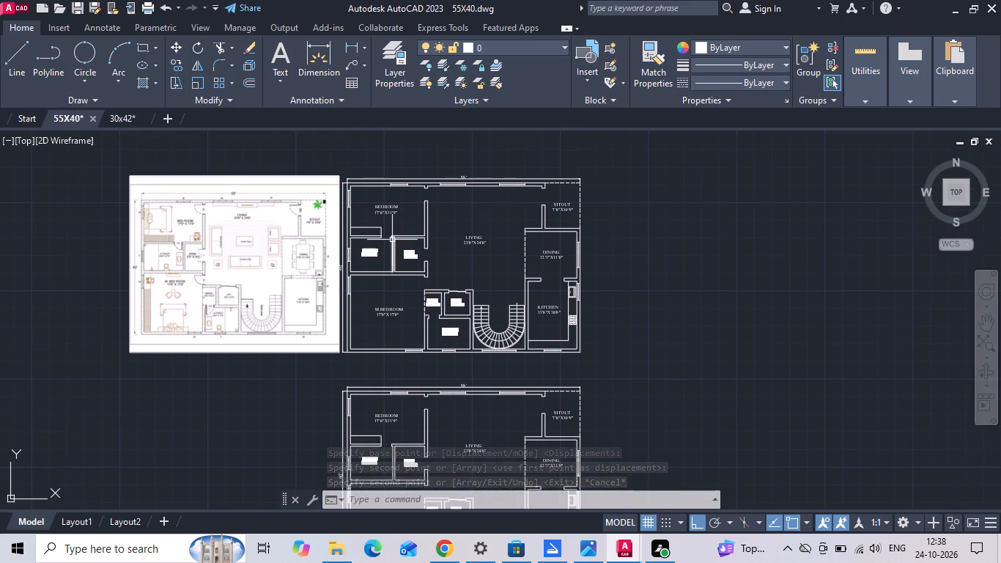
left_click(122, 118)
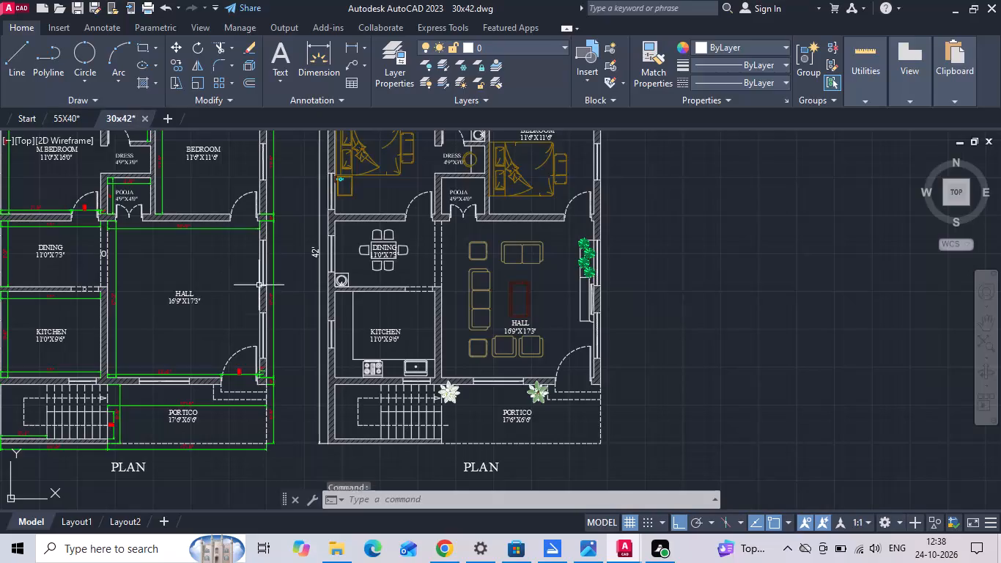
left_click(242, 350)
middle_click_drag(240, 349, 432, 329)
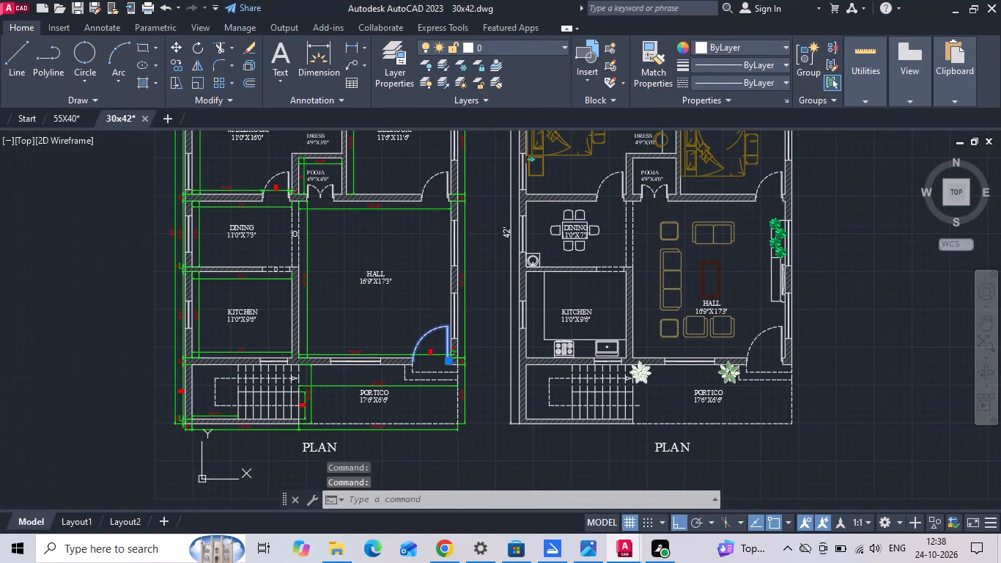
left_click(427, 182)
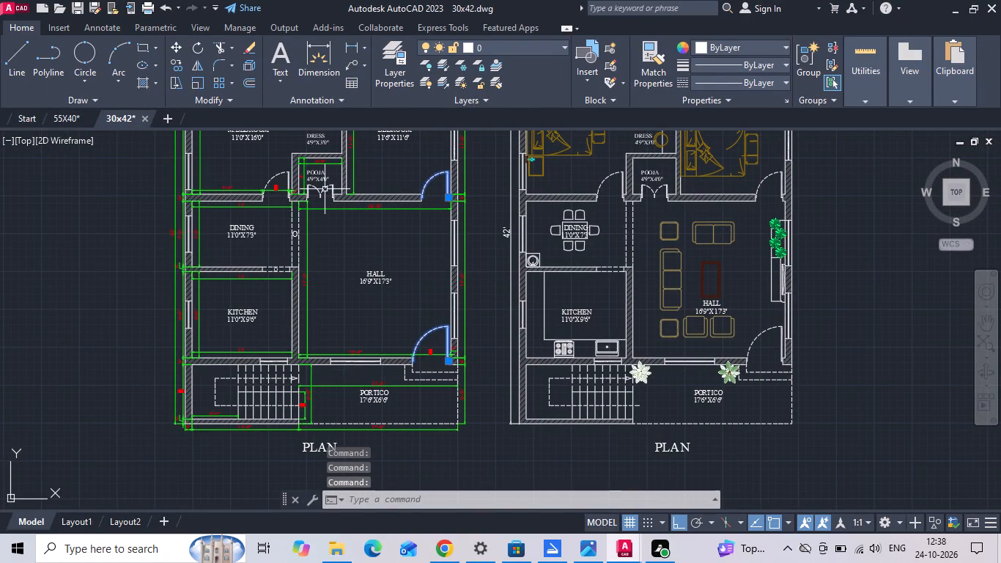
left_click(321, 189)
middle_click_drag(283, 229, 281, 314)
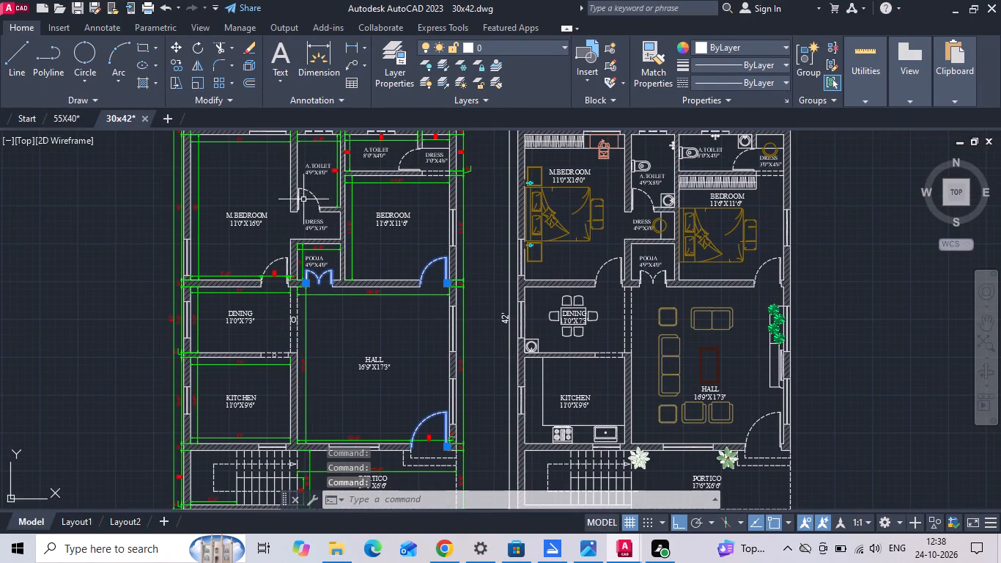
left_click(311, 196)
key("ctrl+c")
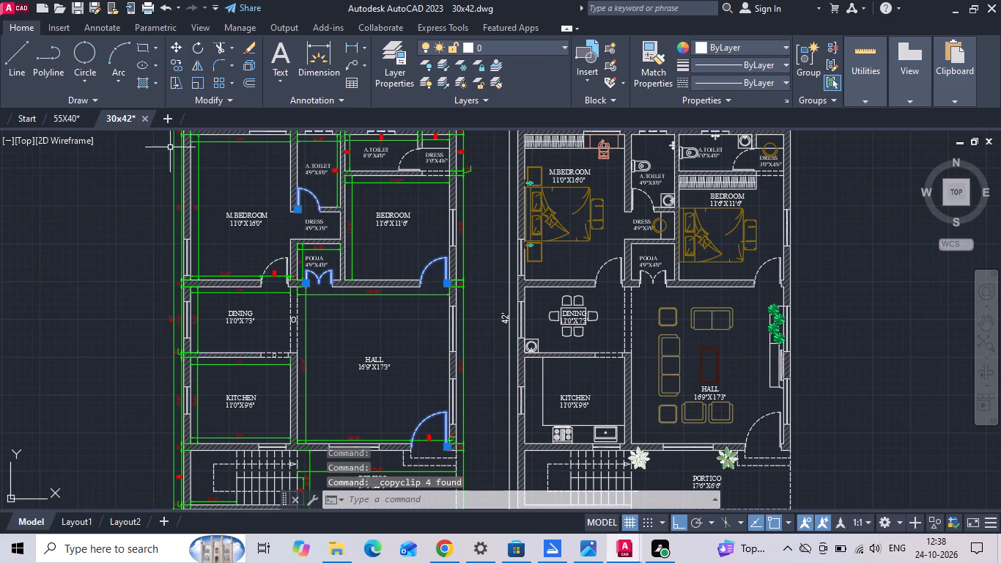
Paste the four copied doors into the 55X40 drawing, in the empty space beside the original plan's sitout and dining.
left_click(72, 117)
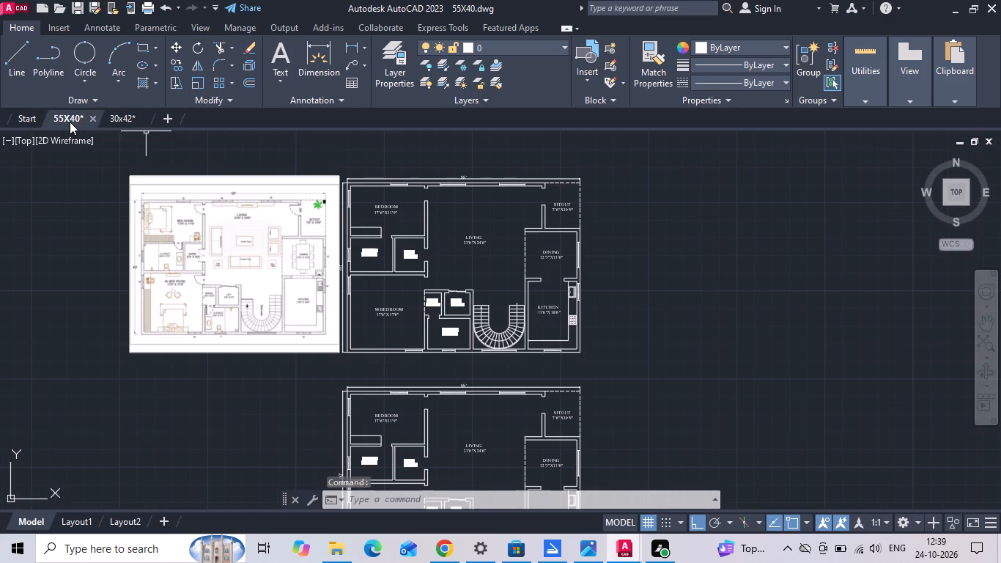
key("ctrl+v")
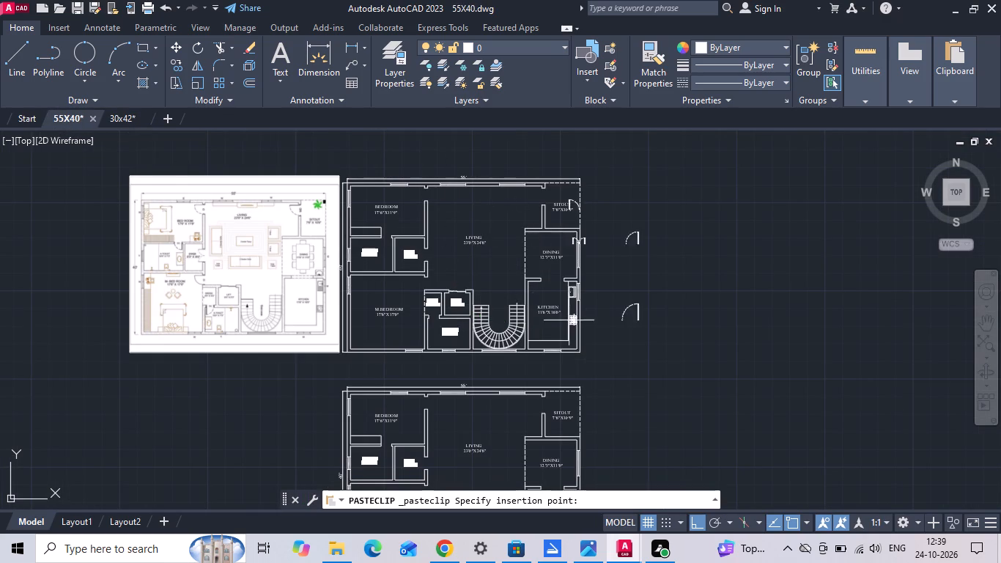
scroll(575, 320, "up", 1)
middle_click_drag(602, 325, 593, 455)
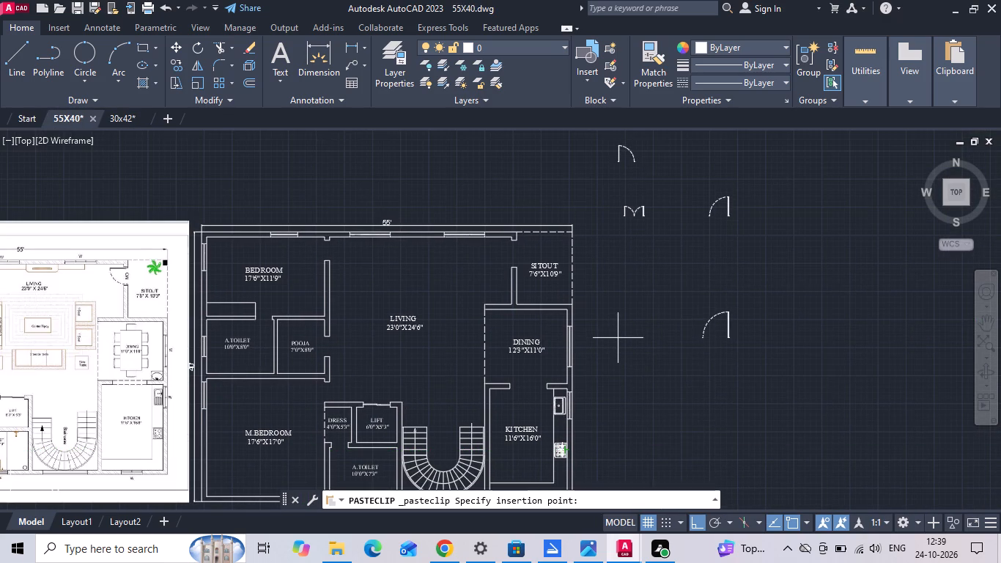
left_click(618, 338)
Rotate the largest pasted door 90 degrees counterclockwise.
left_click_drag(728, 290, 712, 319)
left_click(682, 339)
right_click(682, 339)
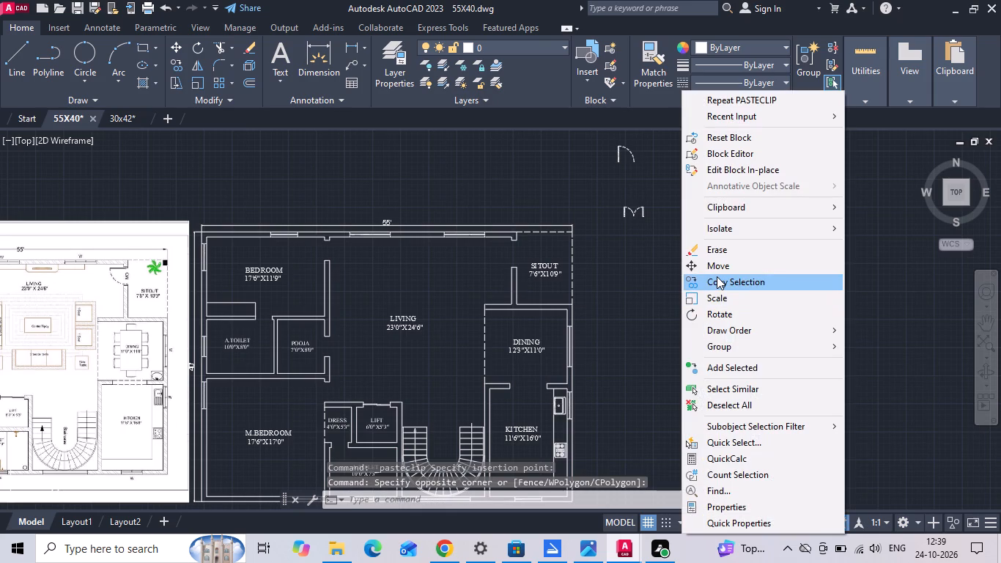
left_click(712, 316)
left_click(709, 292)
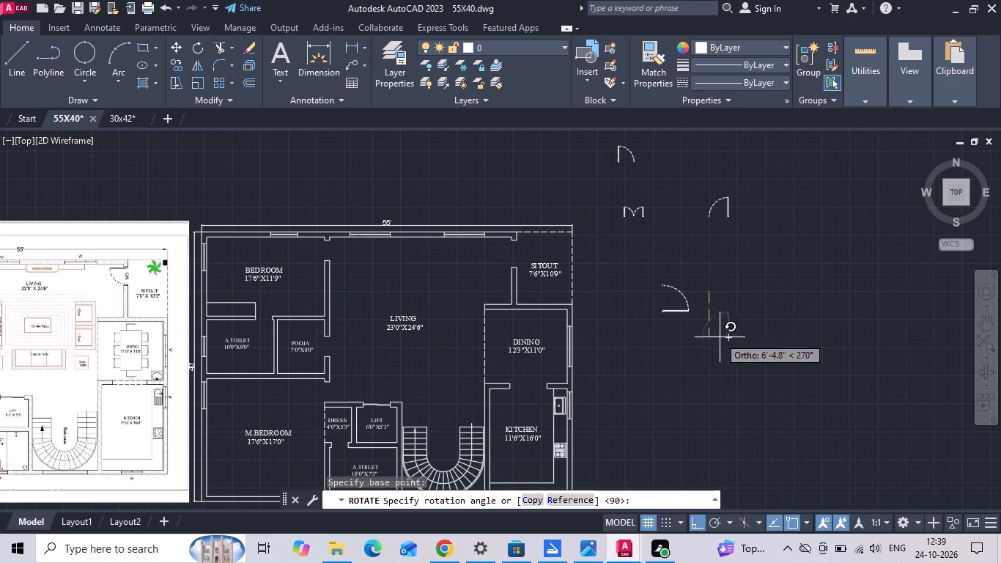
left_click(727, 245)
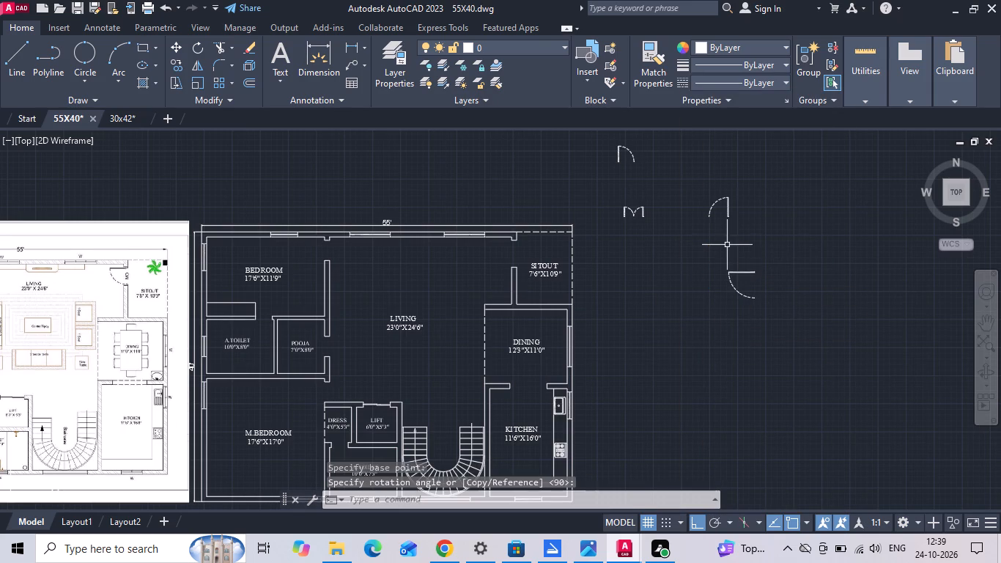
Move the rotated main door into the opening between living and sitout, with its jamb corner on the sitout-side wall corner.
left_click_drag(767, 260, 750, 279)
left_click(720, 298)
right_click(718, 299)
left_click(760, 265)
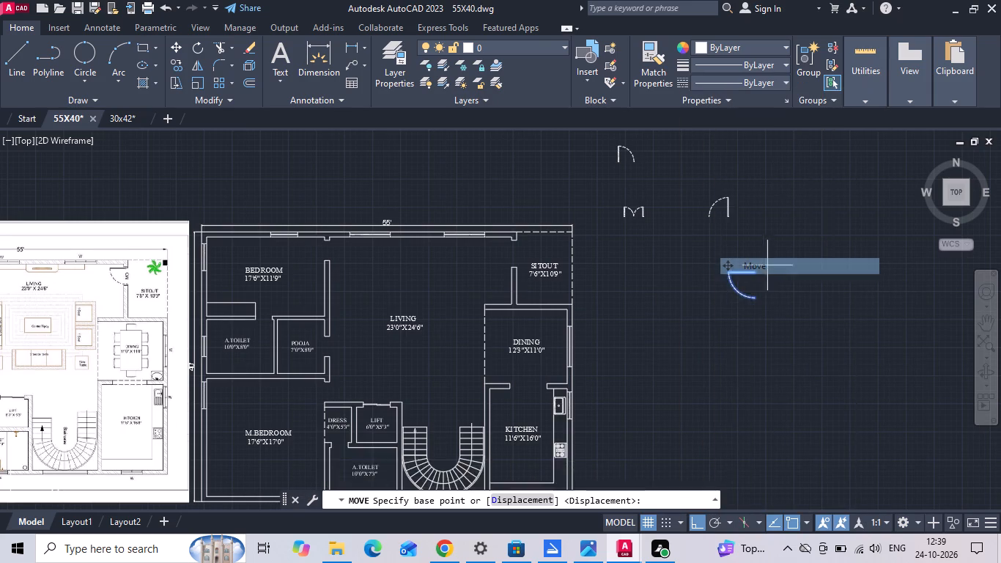
scroll(771, 268, "up", 3)
scroll(712, 389, "up", 3)
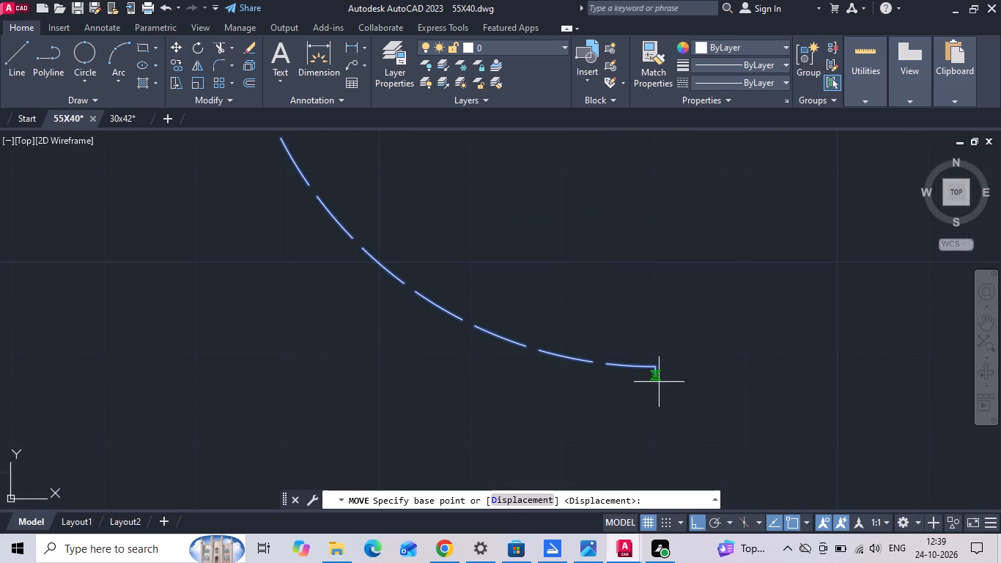
scroll(658, 381, "up", 3)
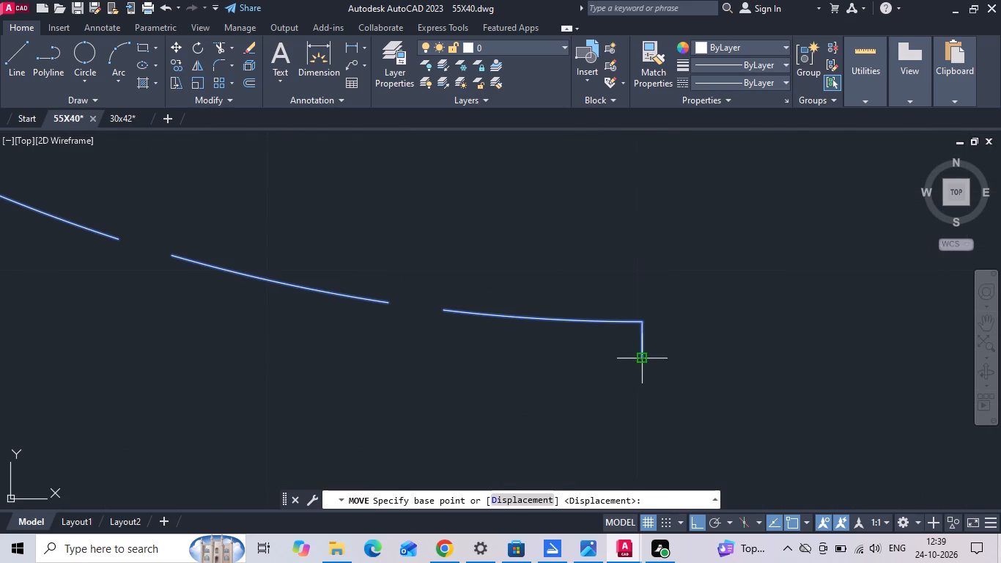
left_click(640, 361)
scroll(738, 361, "down", 8)
scroll(344, 312, "up", 2)
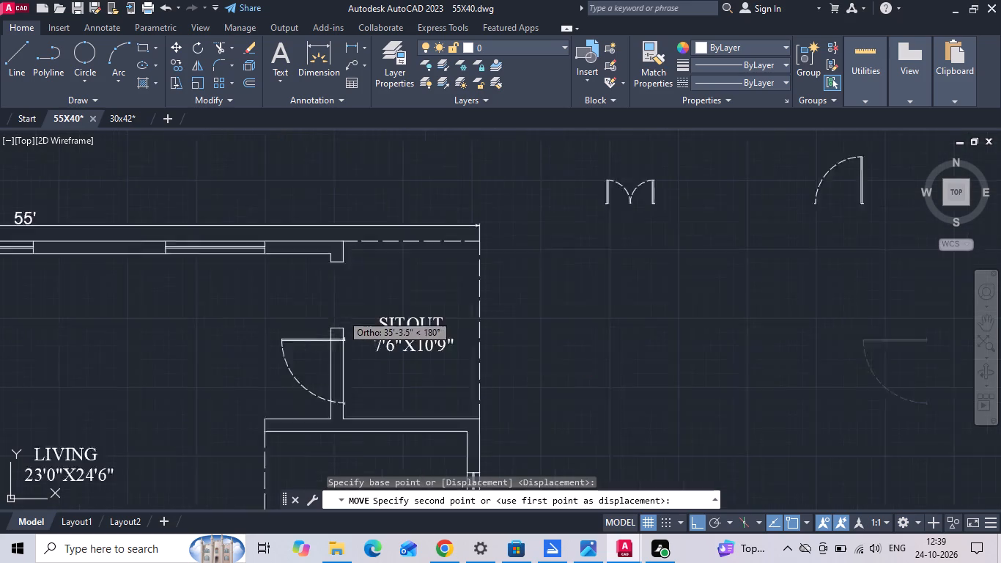
left_click(346, 336)
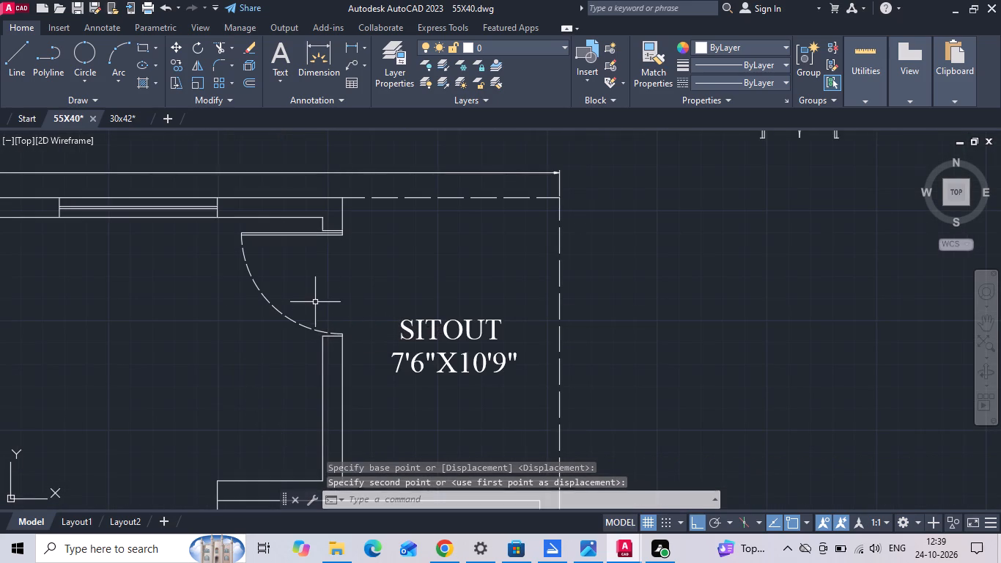
Shift the main door horizontally toward the living room so its jamb sits at the midpoint of the wall thickness.
scroll(614, 339, "down", 3)
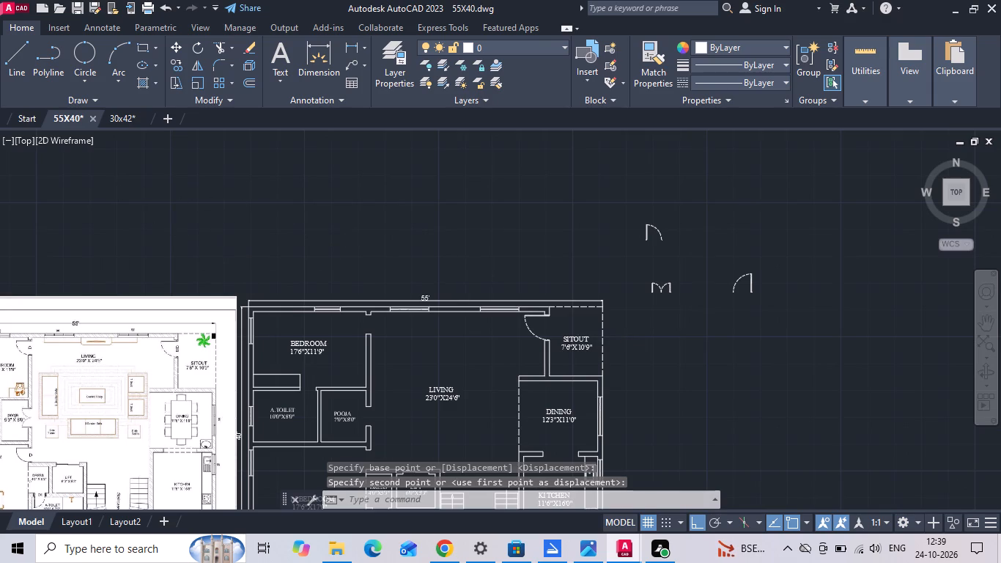
scroll(172, 374, "up", 3)
scroll(229, 290, "down", 3)
scroll(618, 265, "up", 3)
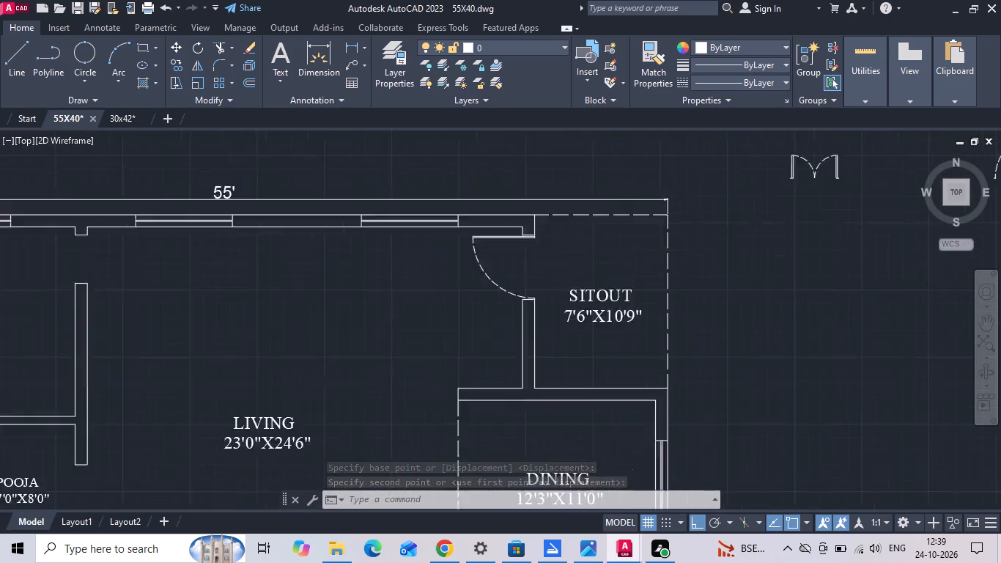
scroll(525, 252, "up", 2)
left_click_drag(398, 265, 323, 287)
left_click(191, 321)
right_click(190, 320)
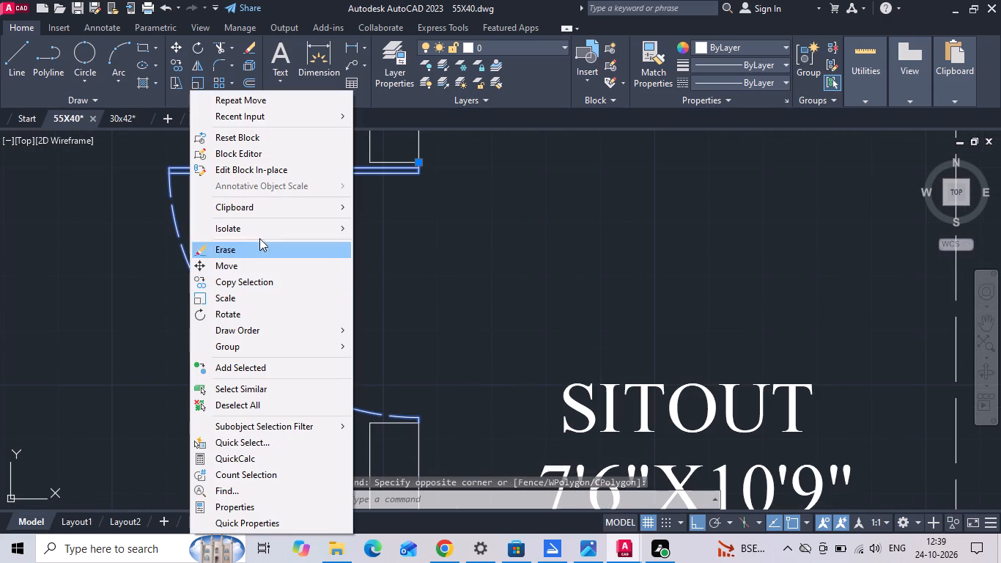
left_click(256, 269)
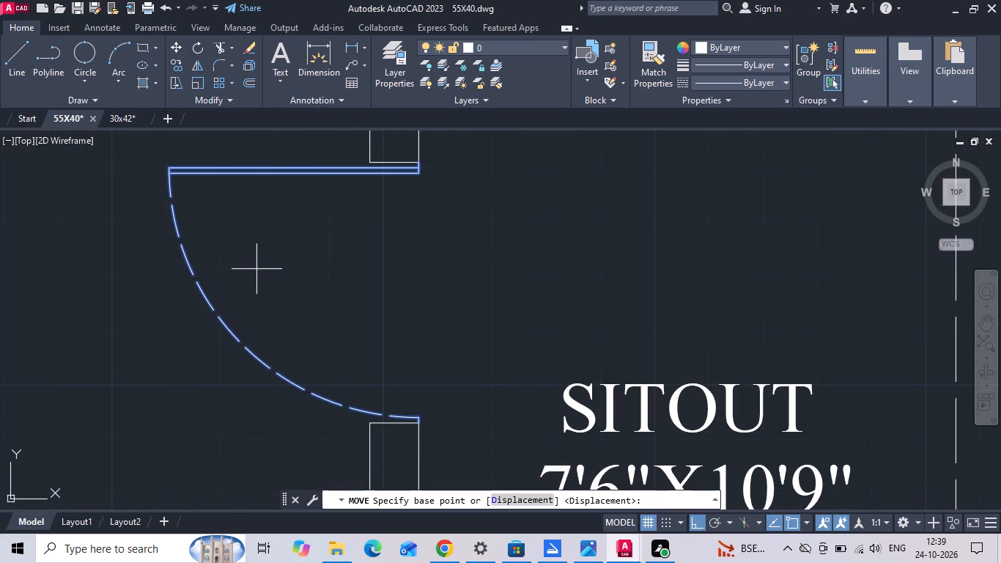
middle_click_drag(344, 325, 394, 245)
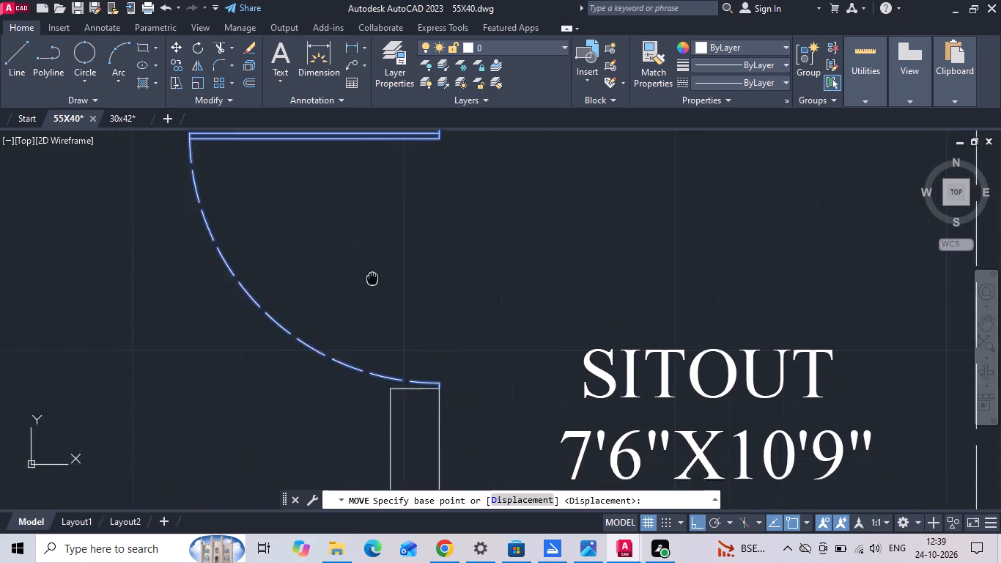
middle_click_drag(394, 245, 400, 238)
scroll(462, 345, "up", 3)
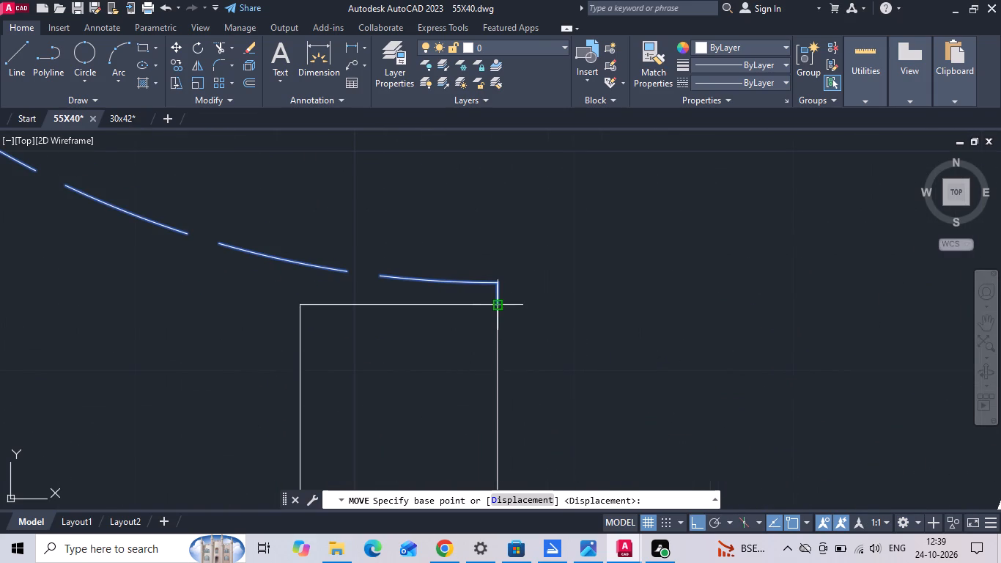
left_click(496, 303)
left_click(399, 312)
Rotate the pasted double pooja door 90 degrees counterclockwise.
scroll(413, 320, "down", 5)
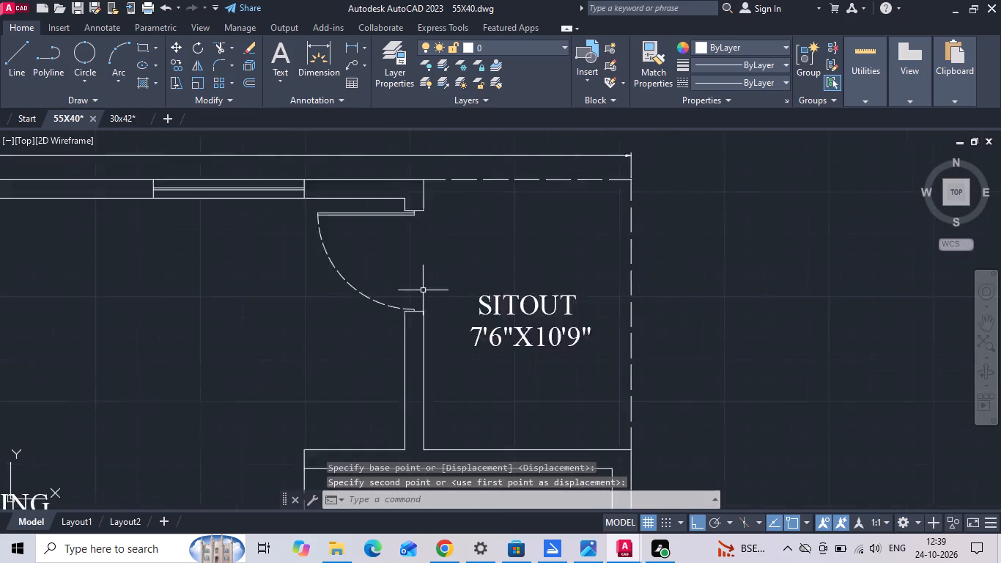
scroll(428, 287, "down", 2)
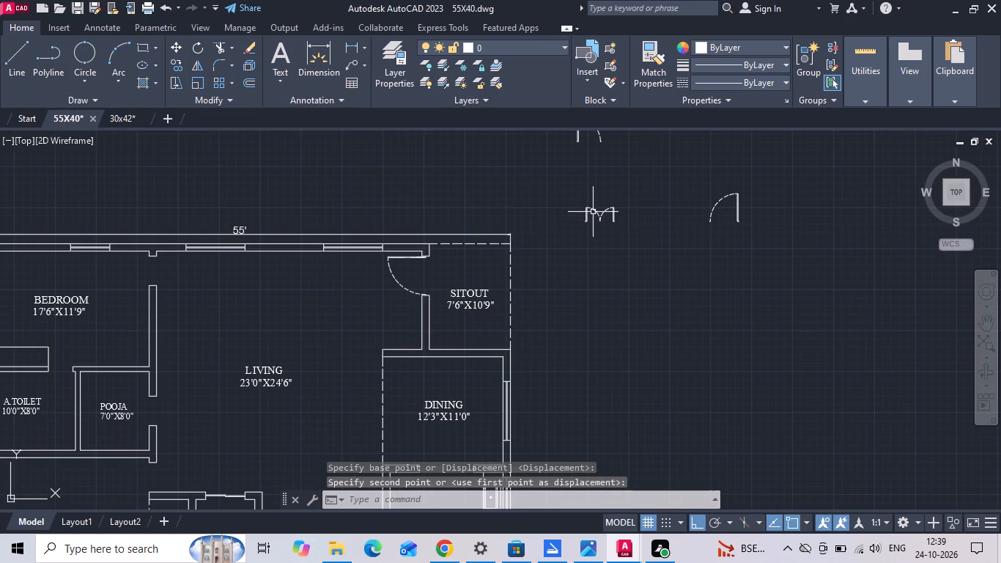
left_click(593, 210)
right_click(593, 210)
left_click(615, 314)
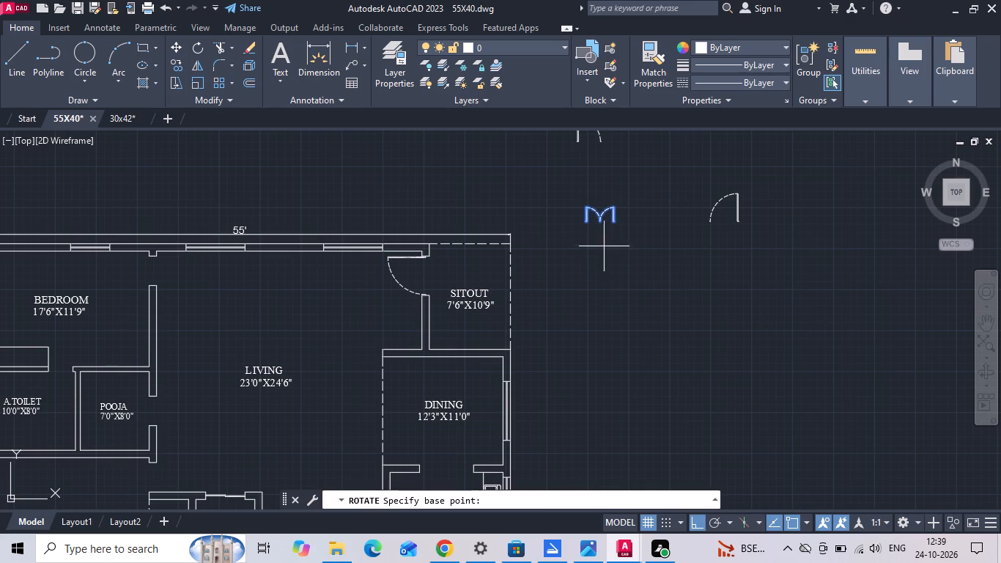
left_click(604, 246)
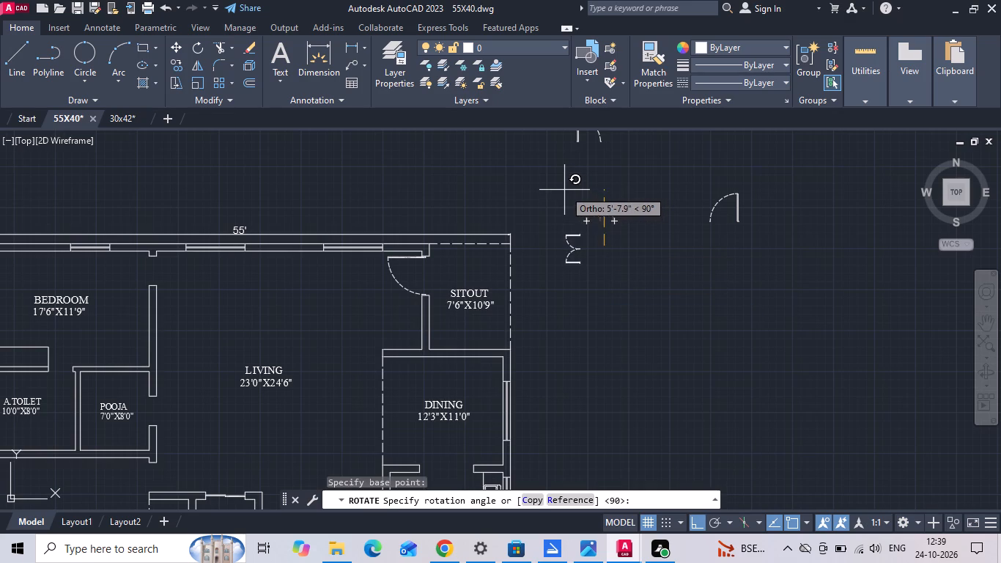
scroll(564, 190, "up", 1)
left_click(564, 188)
Move the double door into the pooja's opening to the living room, centred on the wall thickness.
left_click_drag(586, 263, 546, 300)
left_click(536, 307)
right_click(532, 308)
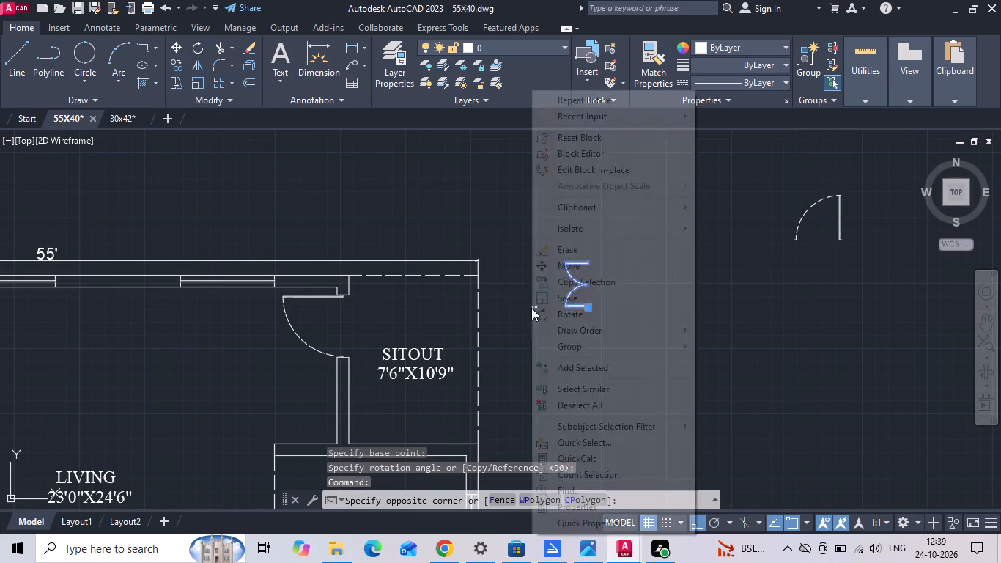
left_click(557, 265)
scroll(569, 257, "up", 5)
scroll(635, 280, "up", 2)
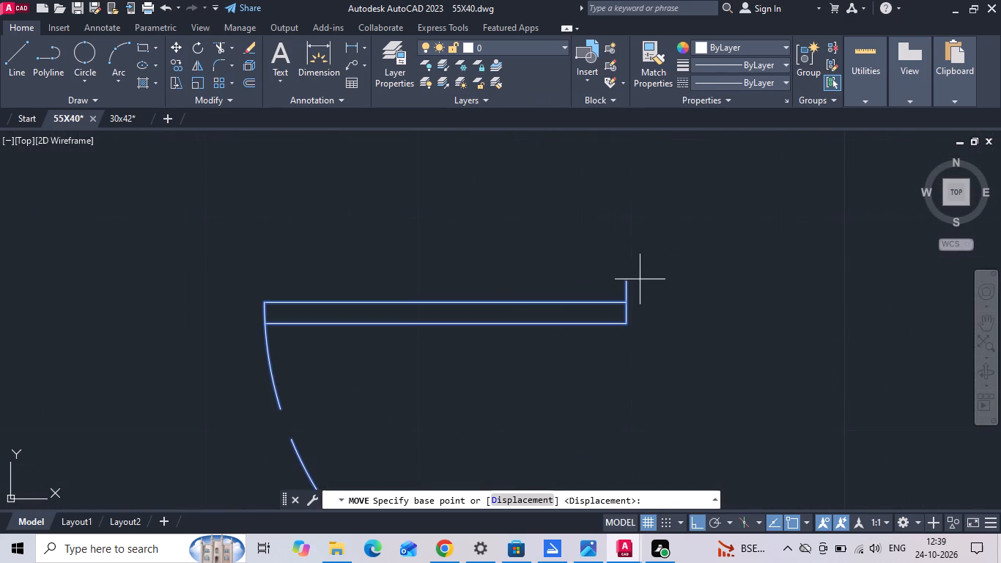
left_click(626, 284)
scroll(737, 271, "down", 8)
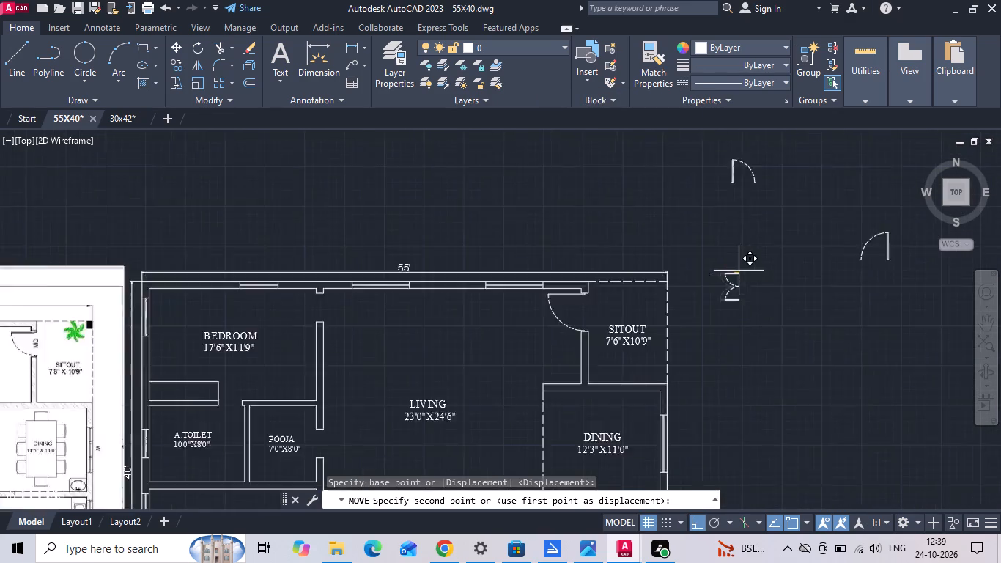
scroll(466, 398, "up", 3)
scroll(476, 333, "up", 2)
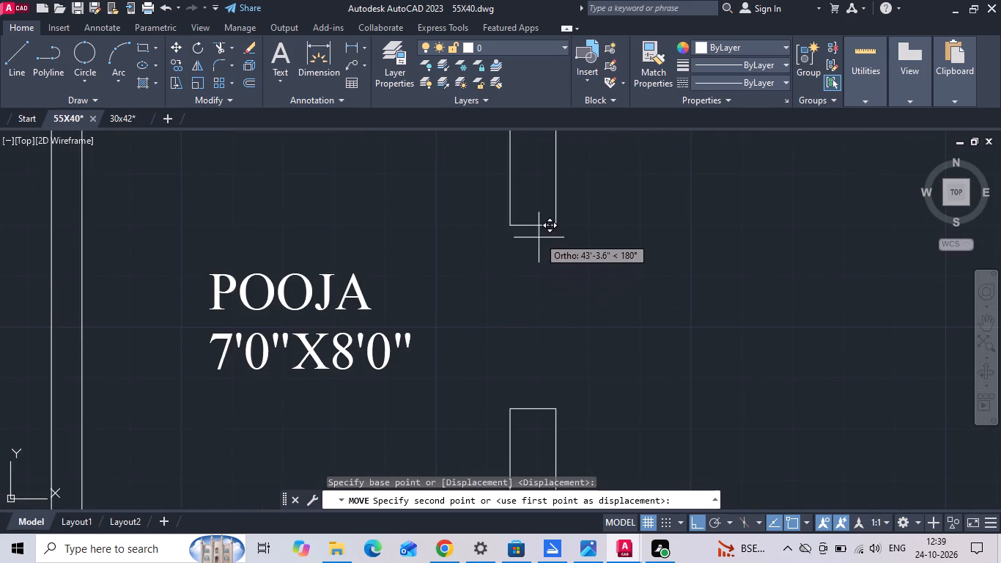
left_click(536, 229)
scroll(501, 262, "down", 2)
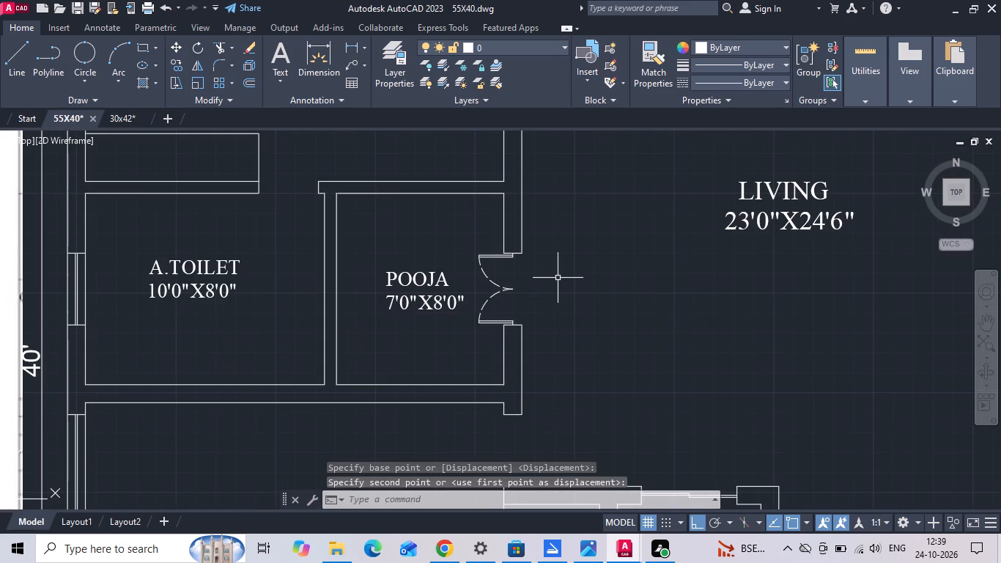
key("Escape")
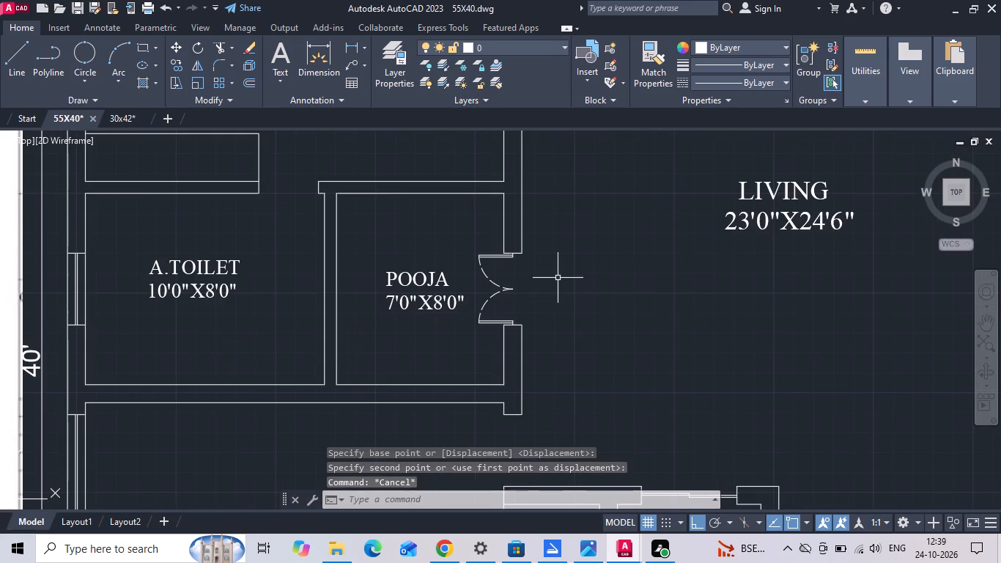
Save the 55X40 drawing.
key("ctrl+s")
key("ctrl+s")
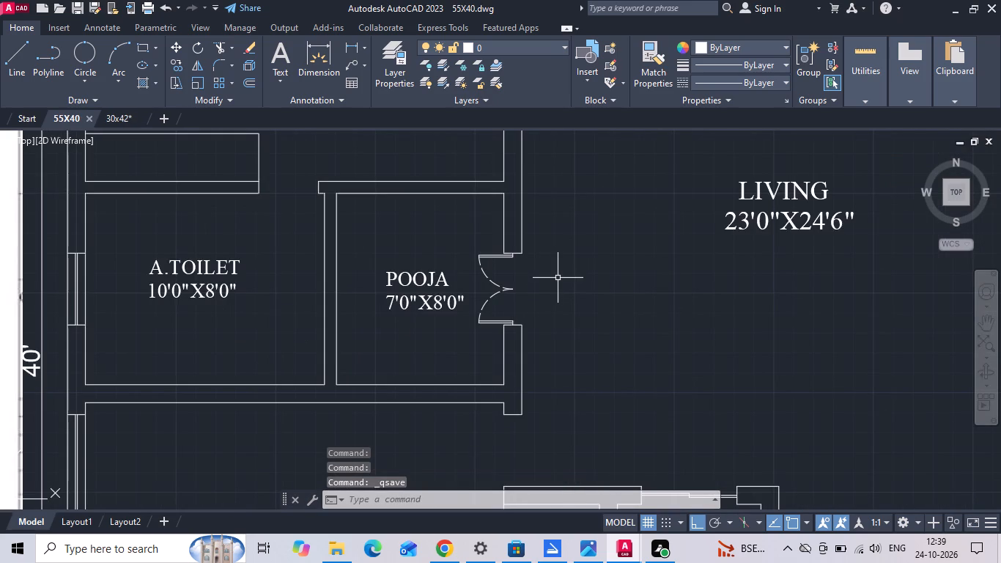
With Ortho off, move the smallest pasted single door into the A.Toilet beside the pooja, just below the opening from the bedroom.
scroll(479, 280, "down", 4)
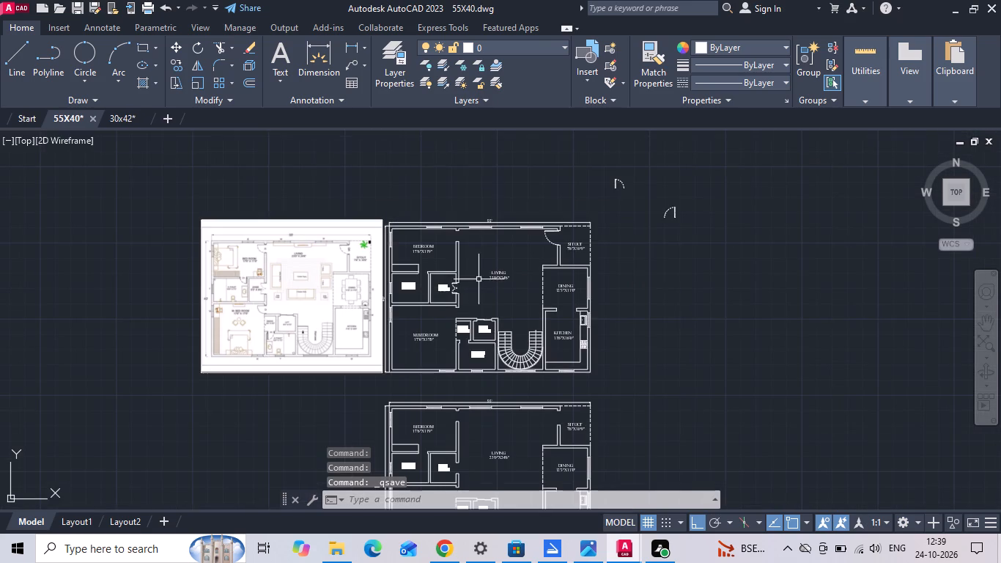
scroll(663, 185, "up", 2)
left_click(591, 199)
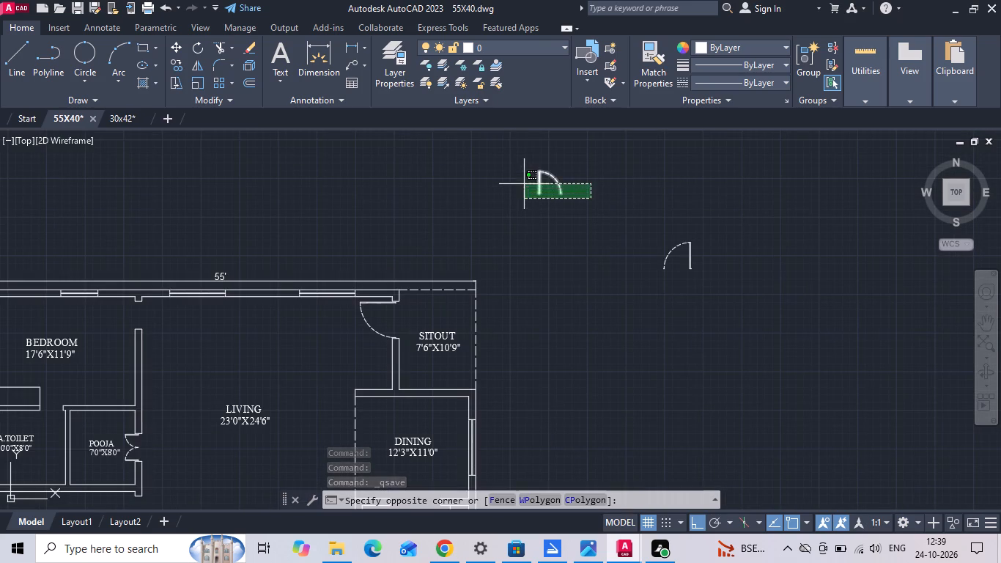
left_click(524, 184)
right_click(524, 184)
left_click(552, 260)
left_click_drag(564, 197, 533, 222)
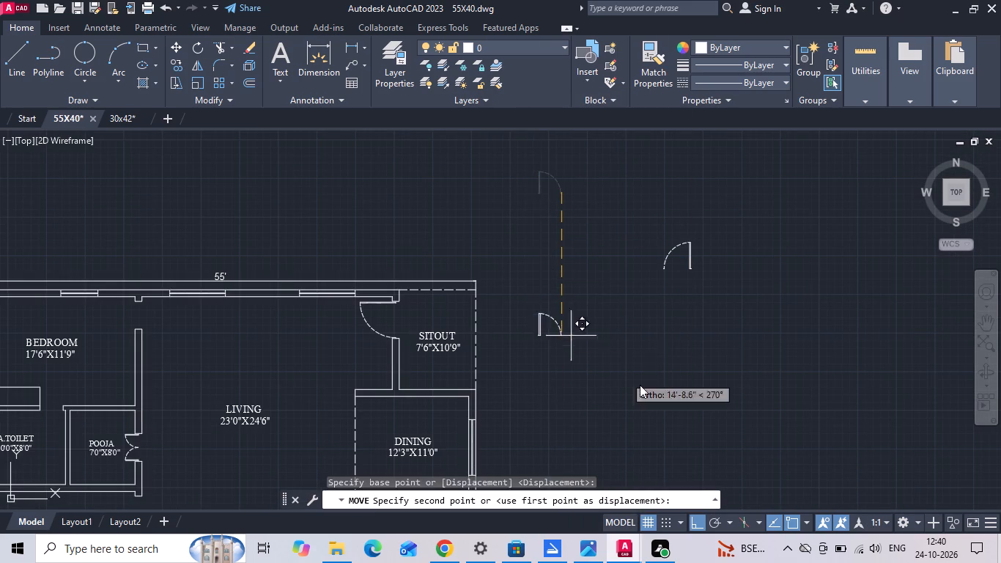
left_click(692, 523)
middle_click_drag(420, 444, 750, 262)
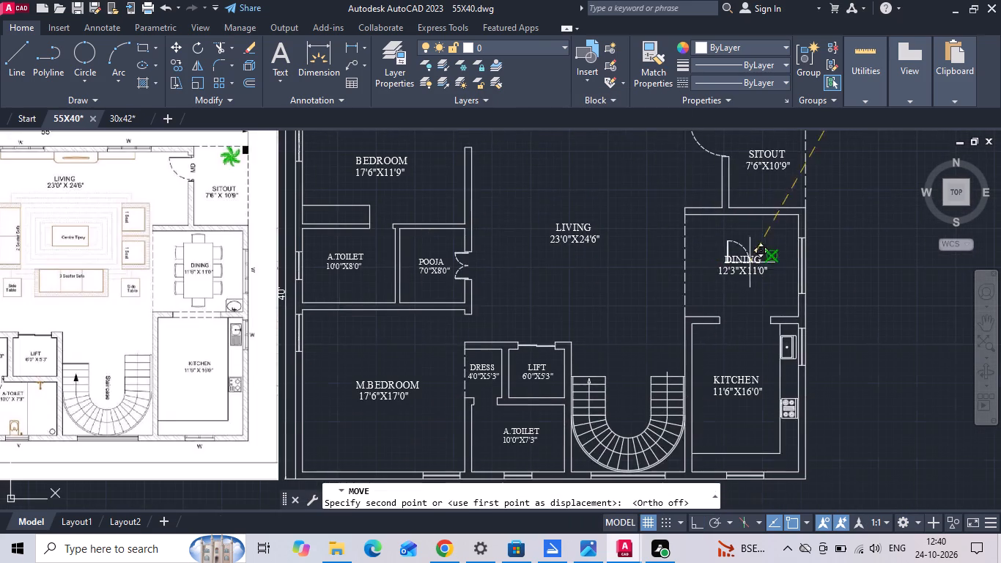
scroll(366, 238, "up", 4)
left_click(486, 355)
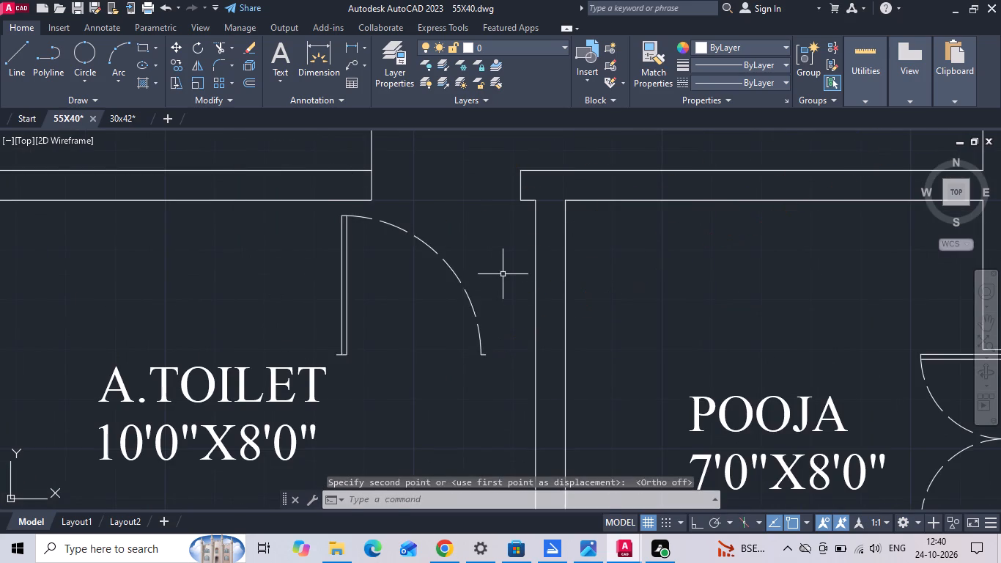
With Ortho on, mirror the toilet door about a vertical line just beyond its arc end, erasing the source.
left_click_drag(502, 274, 462, 303)
left_click(442, 314)
type("MI")
key("space")
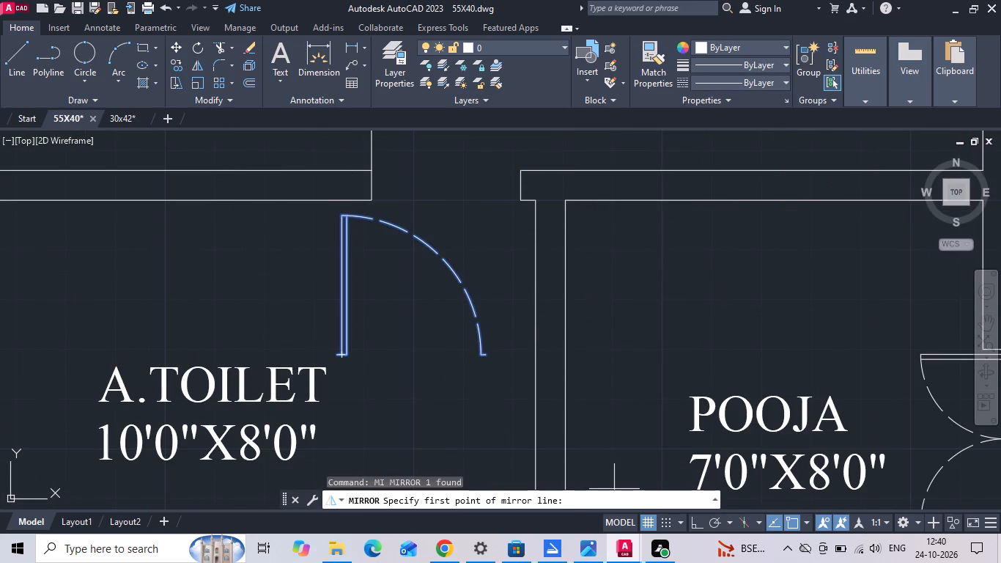
left_click(700, 525)
left_click_drag(503, 246, 502, 246)
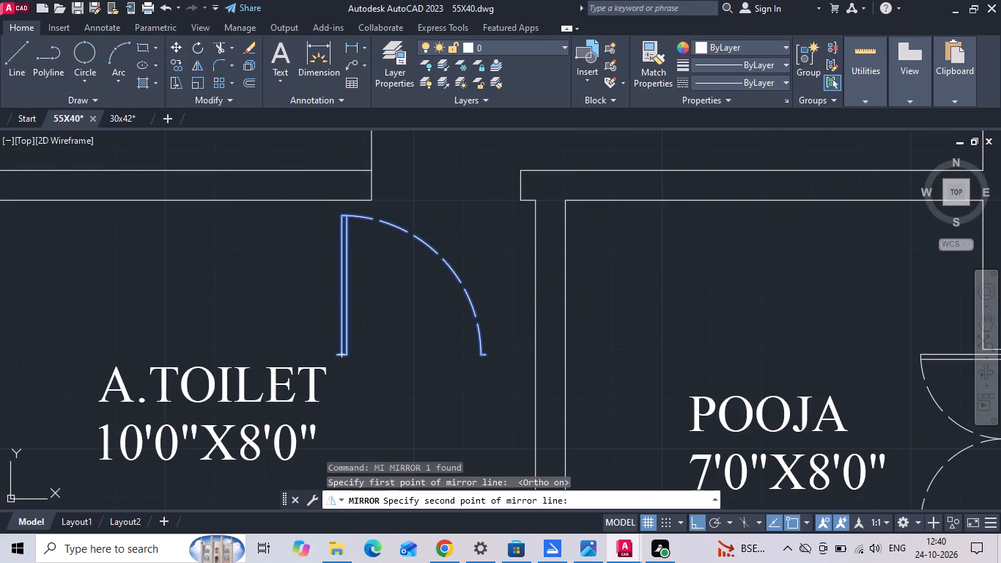
left_click_drag(502, 246, 499, 255)
left_click(490, 298)
type("Y")
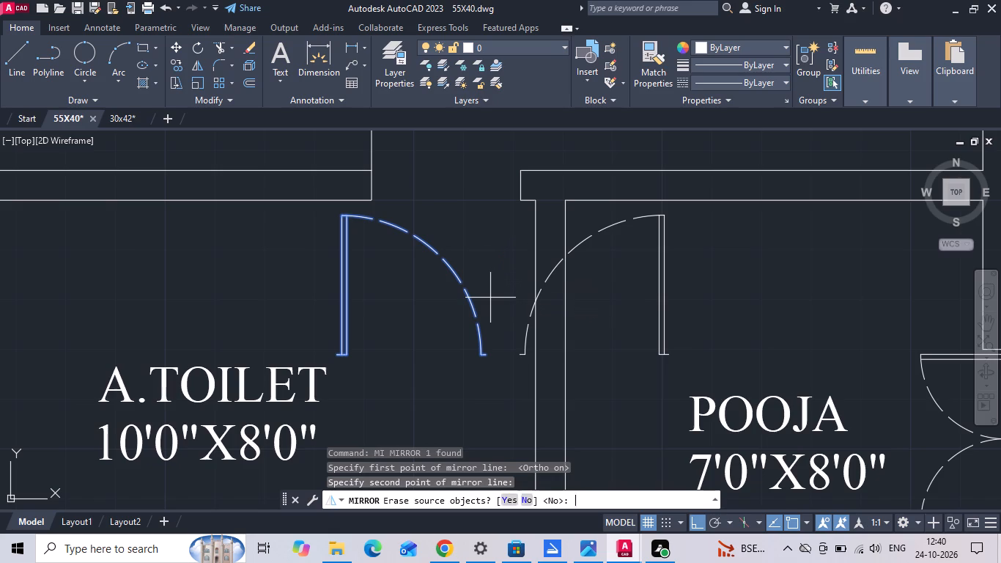
key("space")
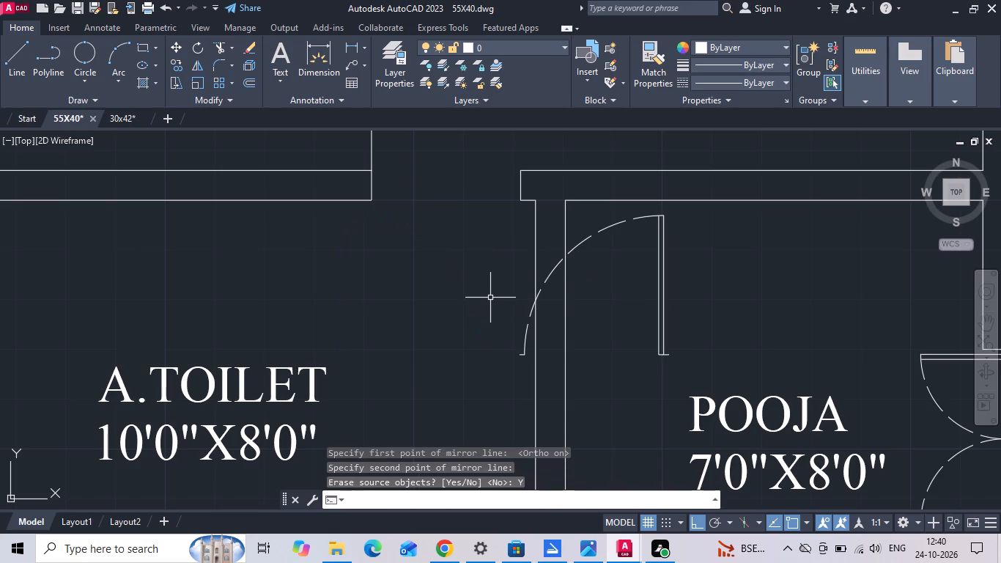
Mirror the toilet door about a horizontal line through its middle so it swings downward, erasing the source.
left_click(590, 238)
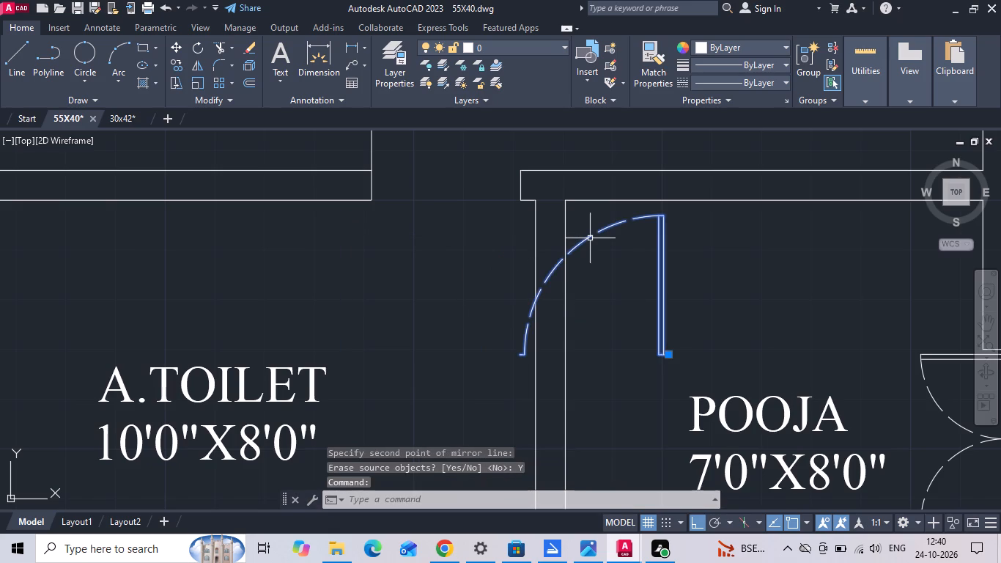
type("MI")
key("space")
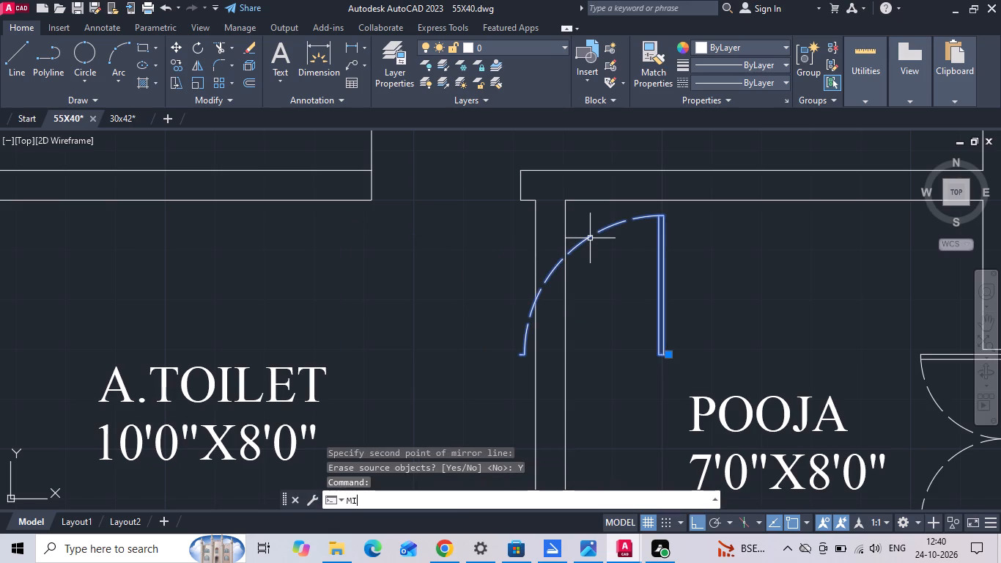
left_click(652, 287)
left_click(495, 286)
type("Y")
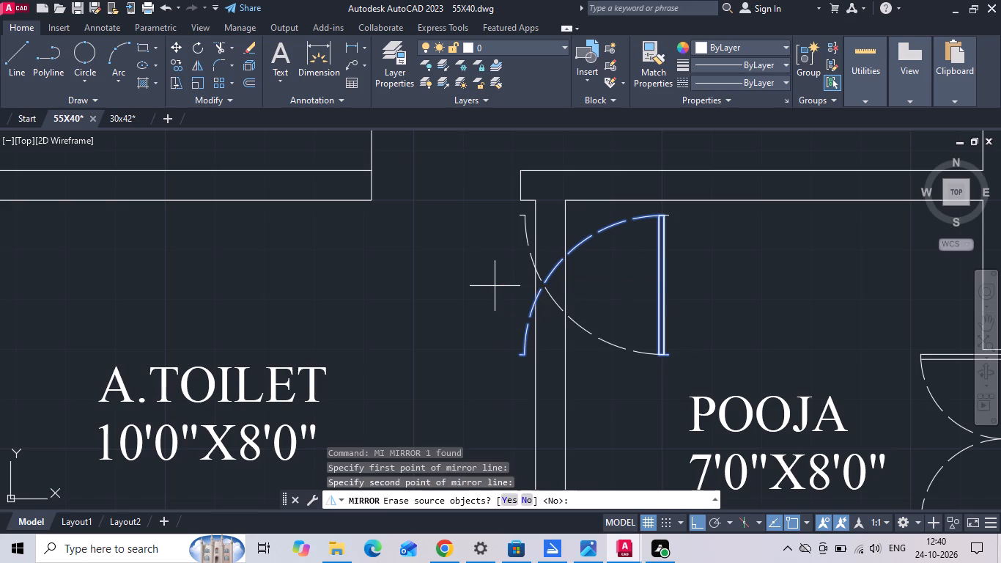
key("space")
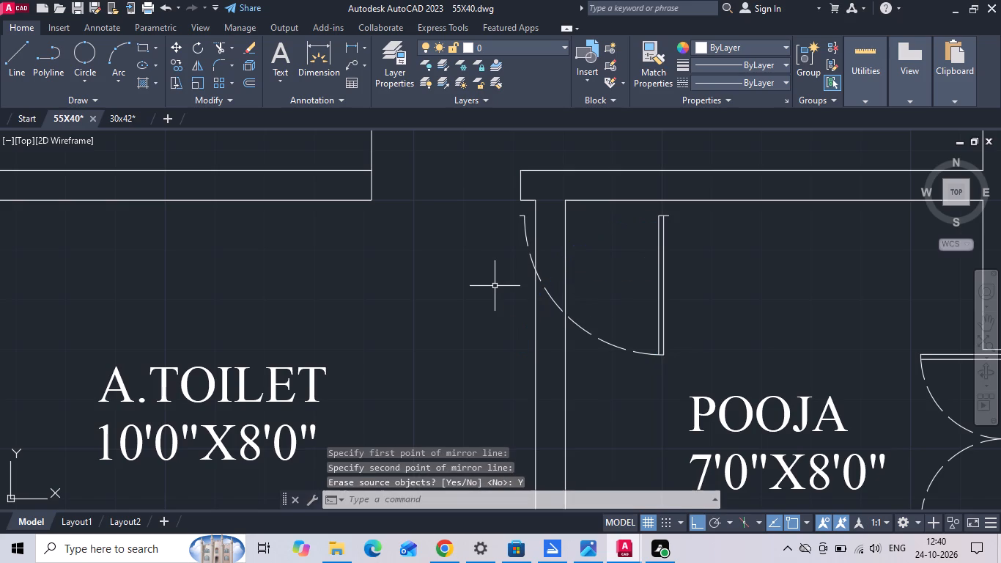
Move the toilet door beside the pooja by its hinge-side end onto the midpoint of the opening's pooja-side jamb.
left_click(507, 240)
left_click(531, 223)
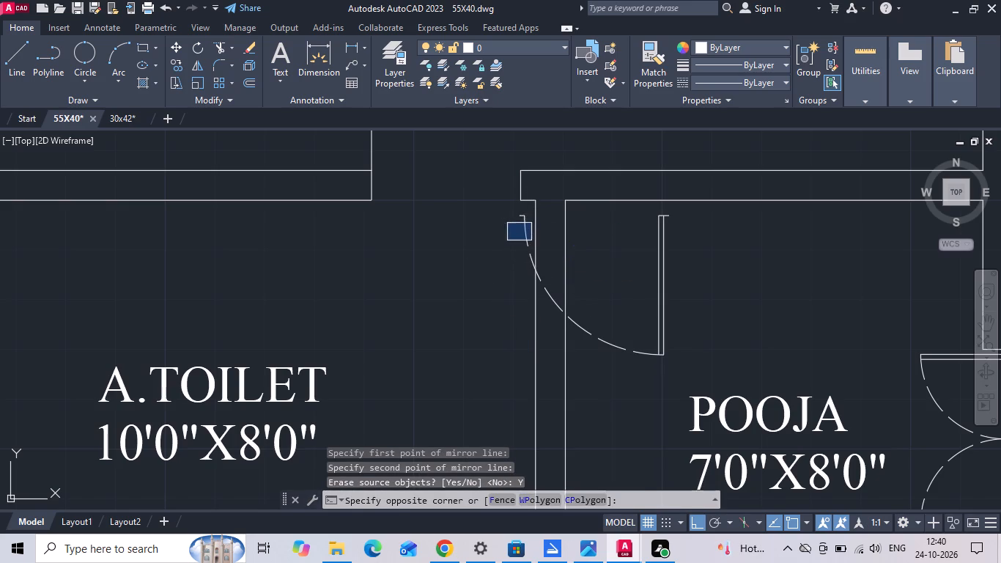
left_click_drag(529, 215, 514, 224)
left_click(482, 249)
right_click(482, 249)
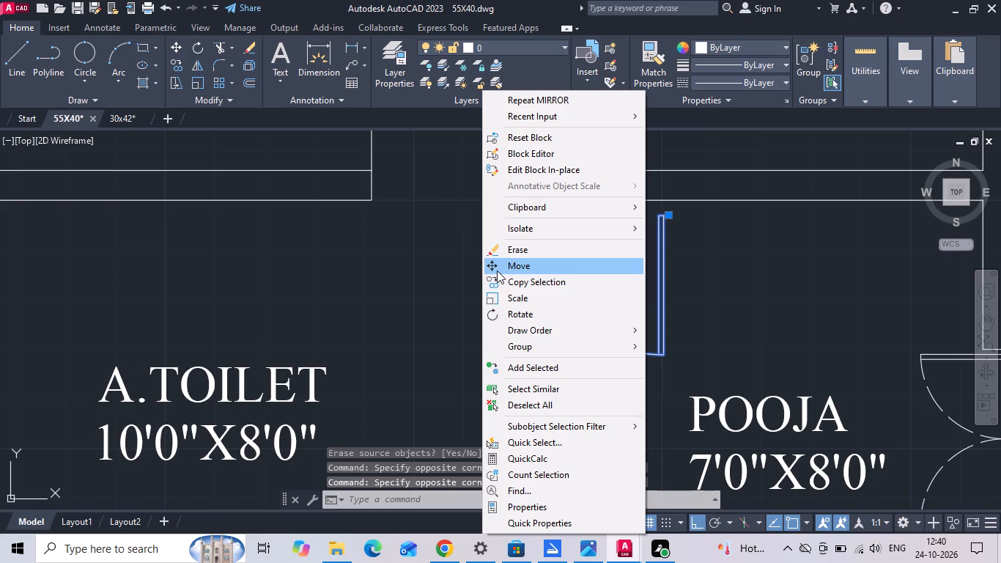
left_click(497, 271)
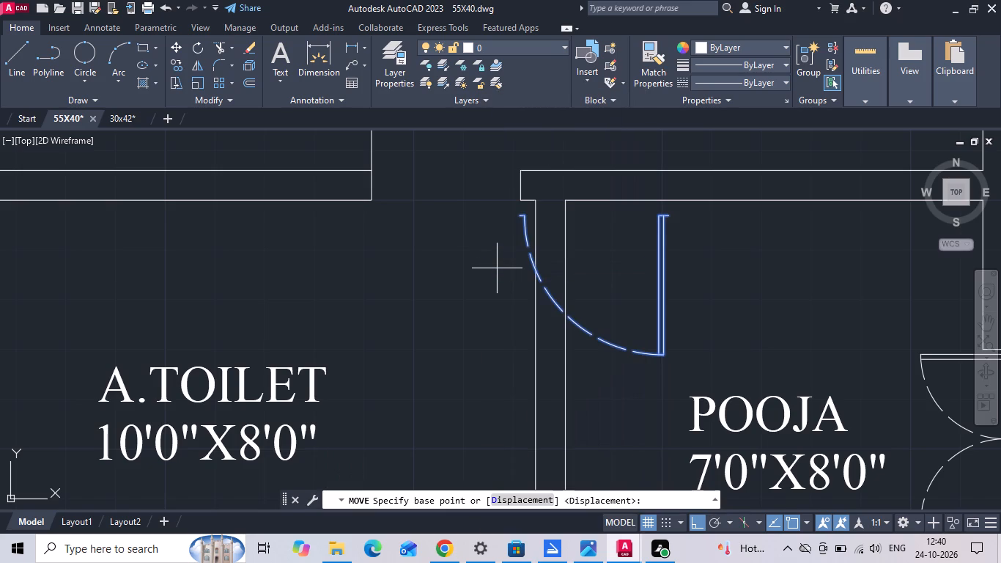
scroll(651, 205, "up", 2)
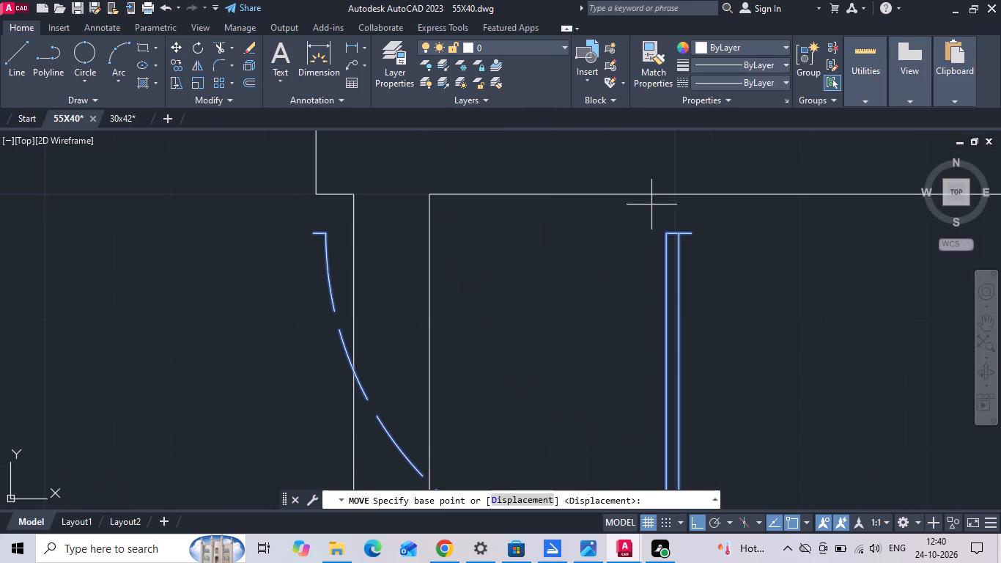
scroll(694, 232, "up", 3)
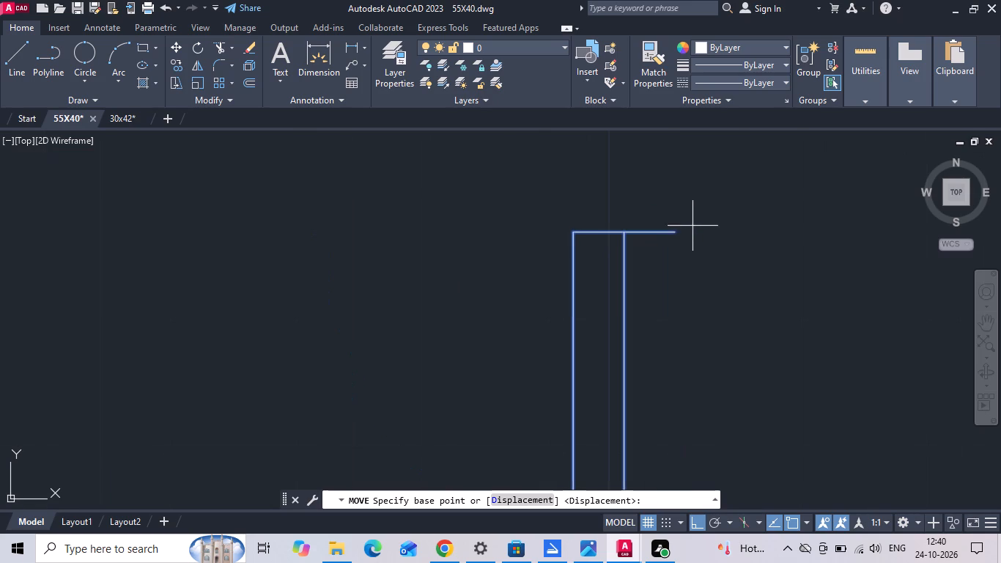
left_click(679, 231)
scroll(684, 277, "down", 3)
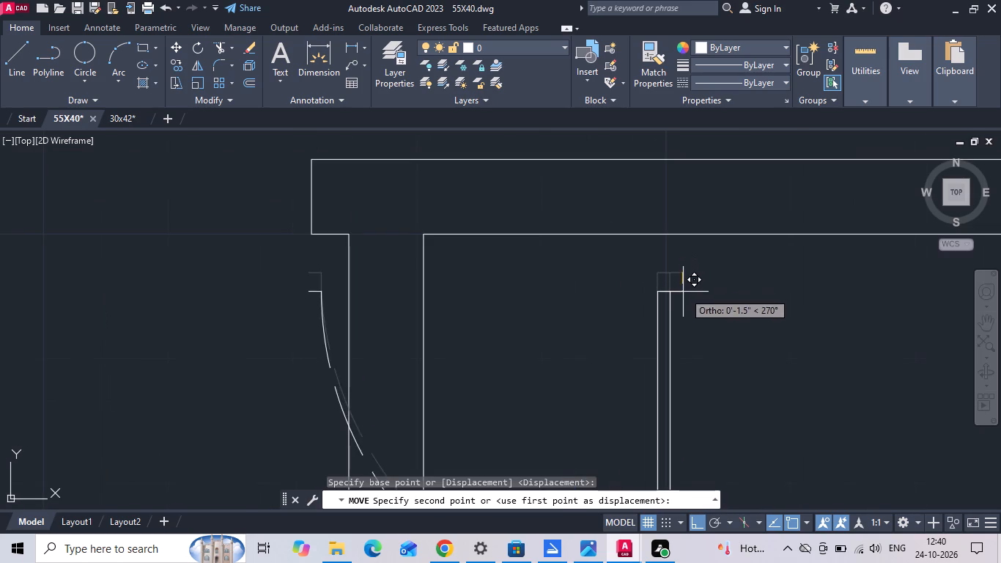
scroll(682, 291, "down", 2)
left_click(536, 256)
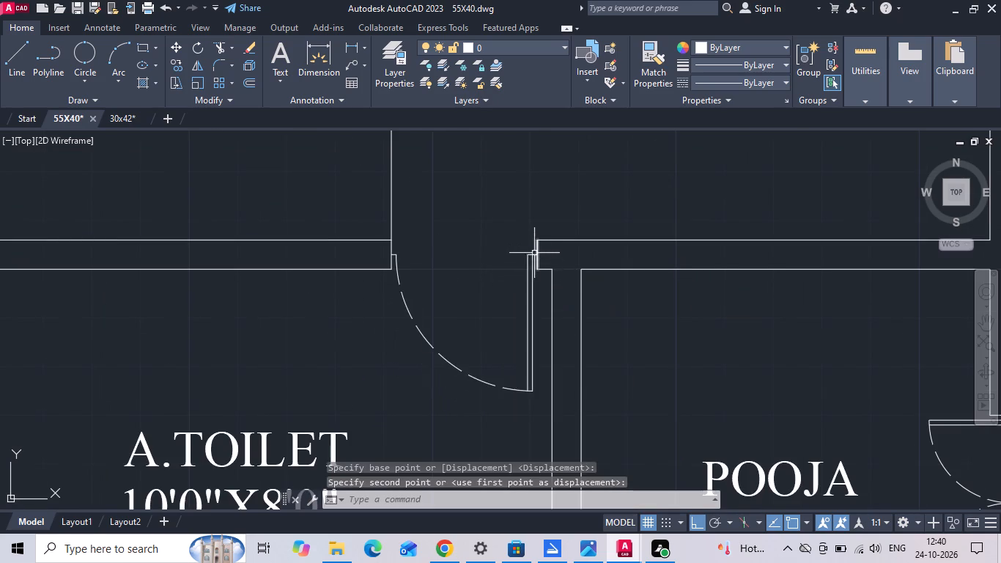
Copy the fitted toilet door and, with Ortho off, place the copy in the 10'0"X7'3" A.Toilet just below the opening from the dress.
scroll(477, 252, "down", 4)
middle_click_drag(479, 292, 476, 254)
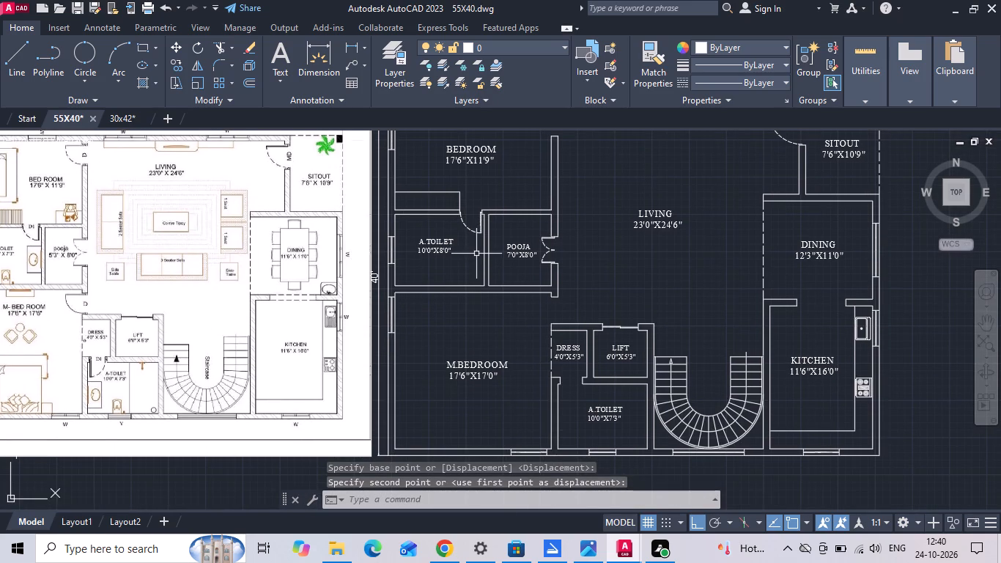
scroll(470, 219, "up", 2)
left_click(461, 220)
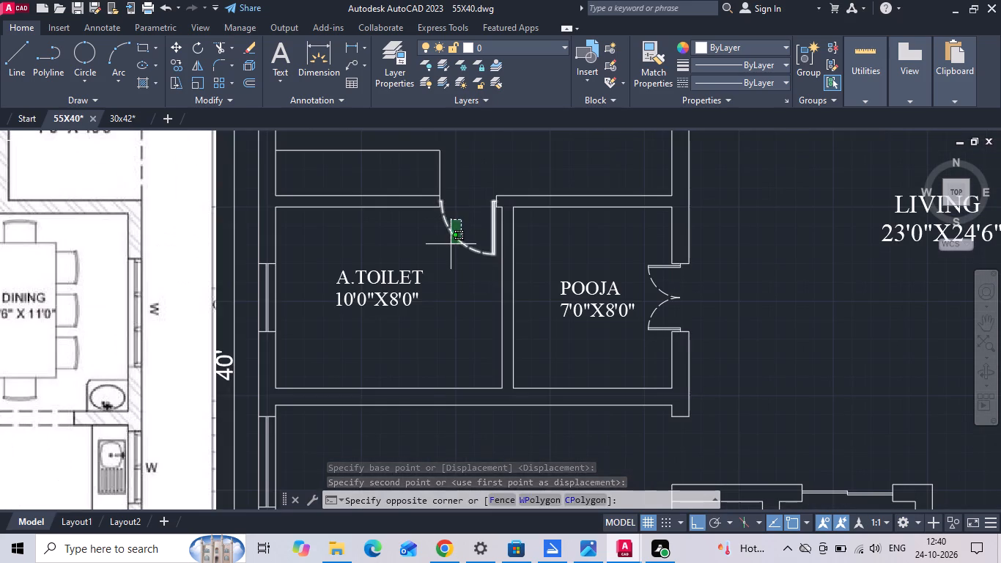
left_click(451, 244)
right_click(451, 244)
left_click(480, 284)
left_click_drag(478, 265, 474, 274)
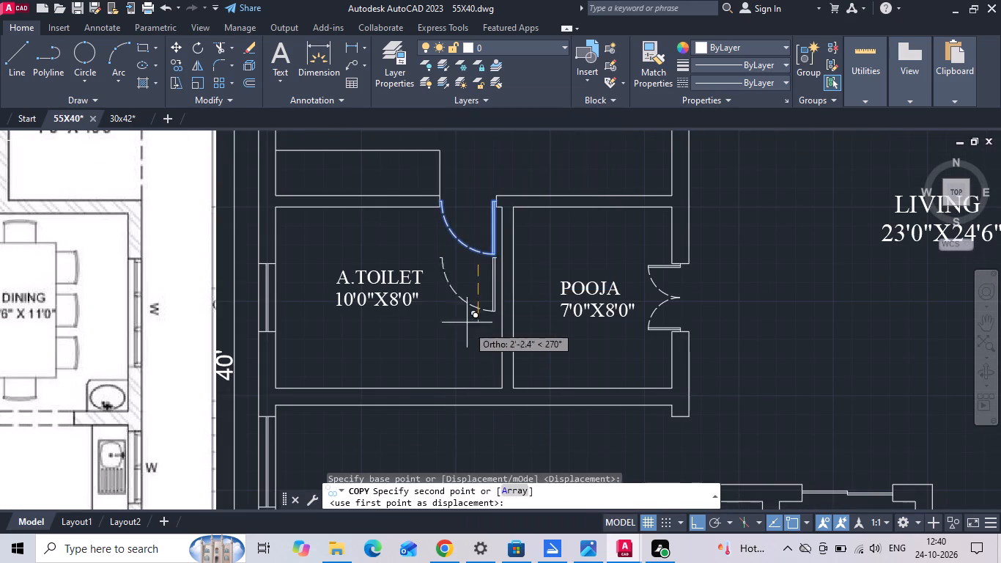
middle_click_drag(478, 328, 481, 201)
scroll(481, 200, "down", 2)
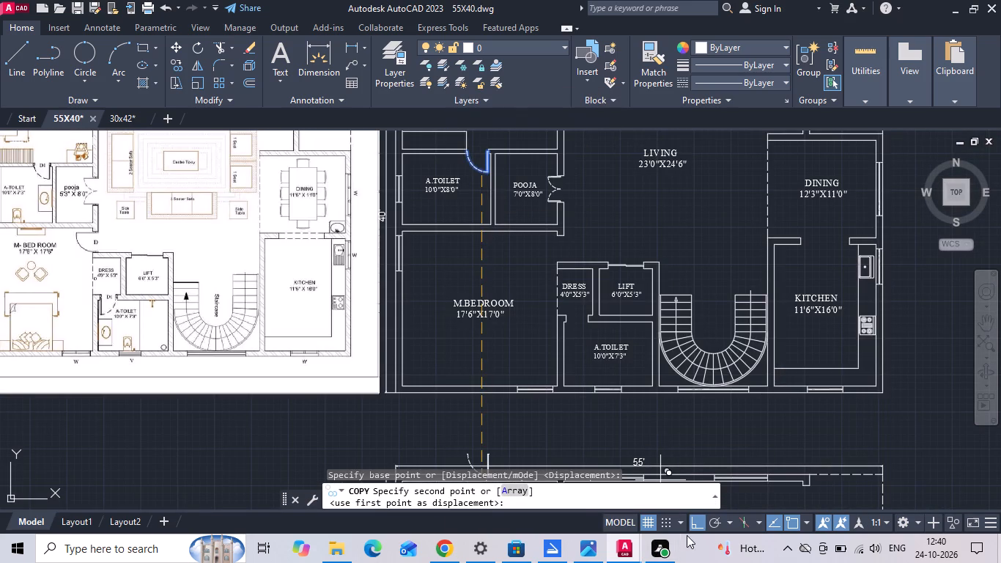
left_click(693, 528)
scroll(635, 358, "up", 2)
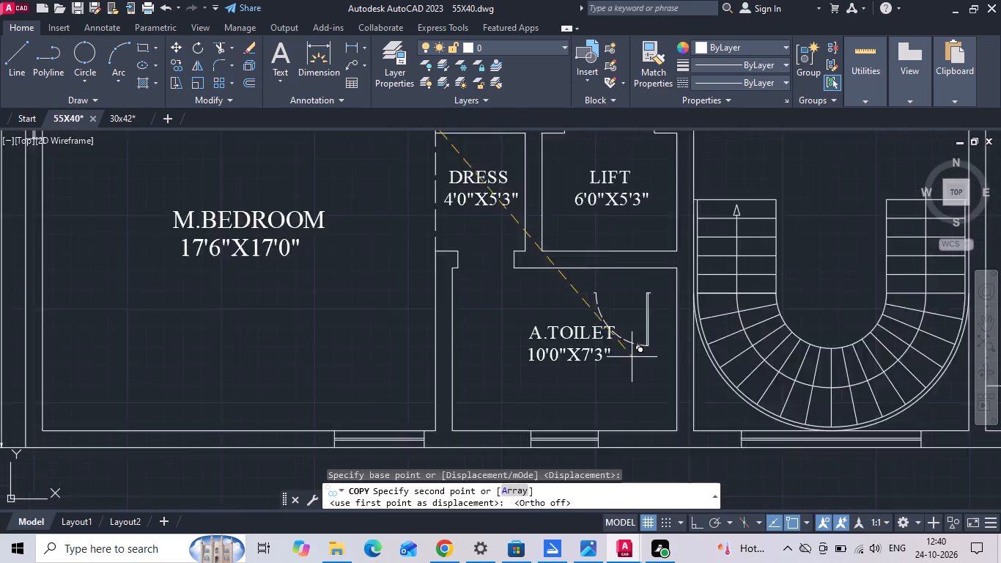
scroll(629, 356, "up", 1)
left_click(426, 325)
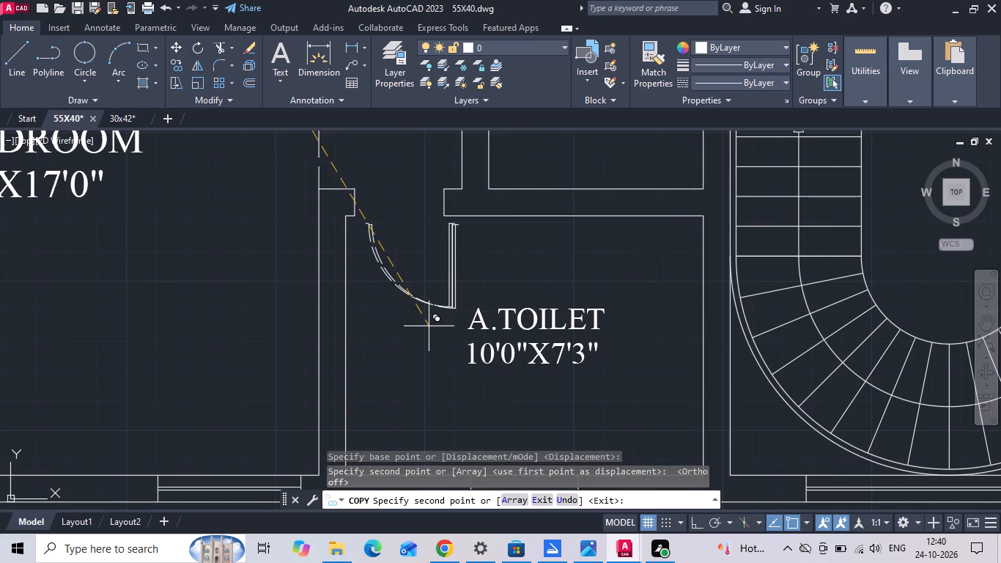
key("Escape")
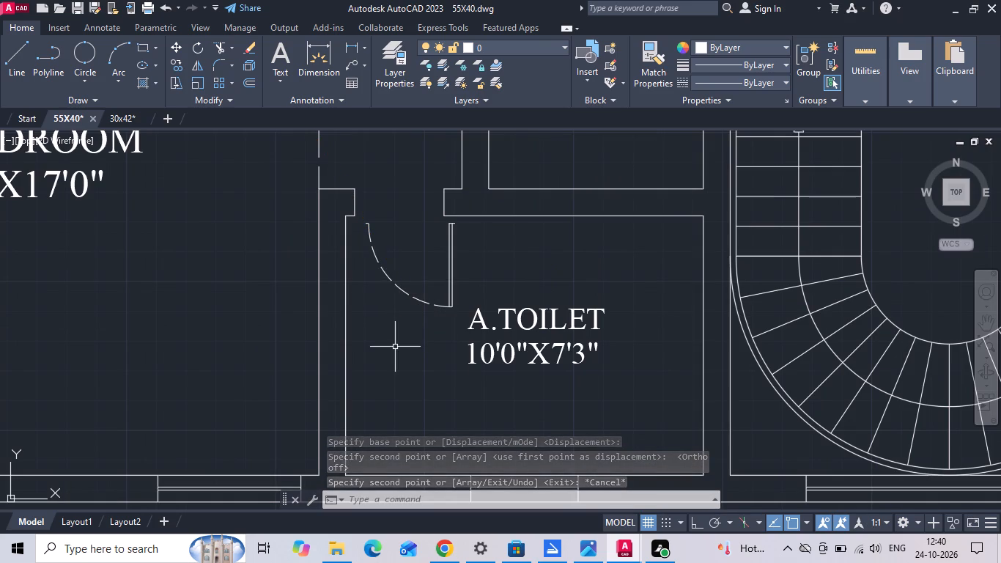
With Ortho on, mirror the copied door about a vertical line through the middle of the dress opening, erasing the source.
type("MI")
key("space")
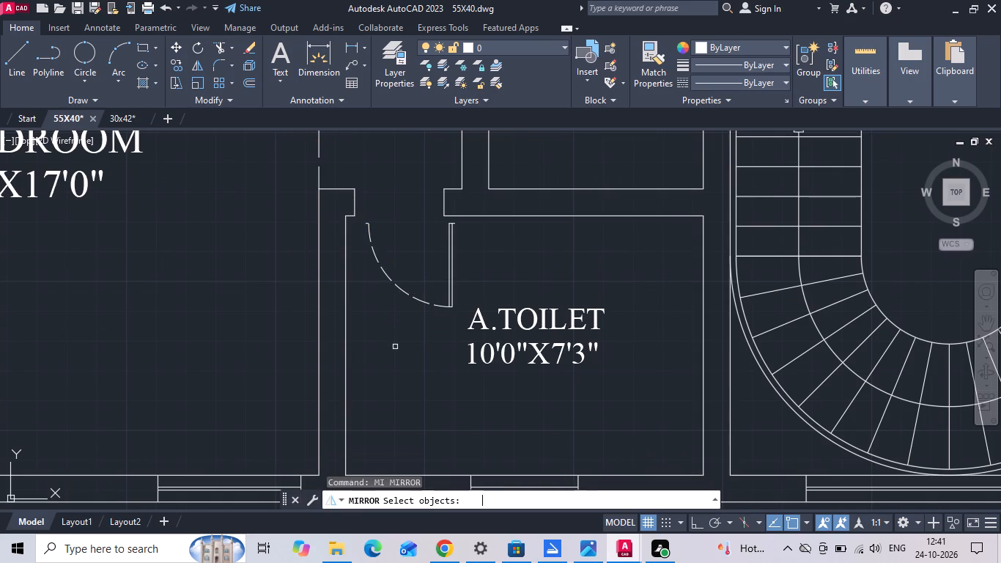
left_click(414, 297)
key("space")
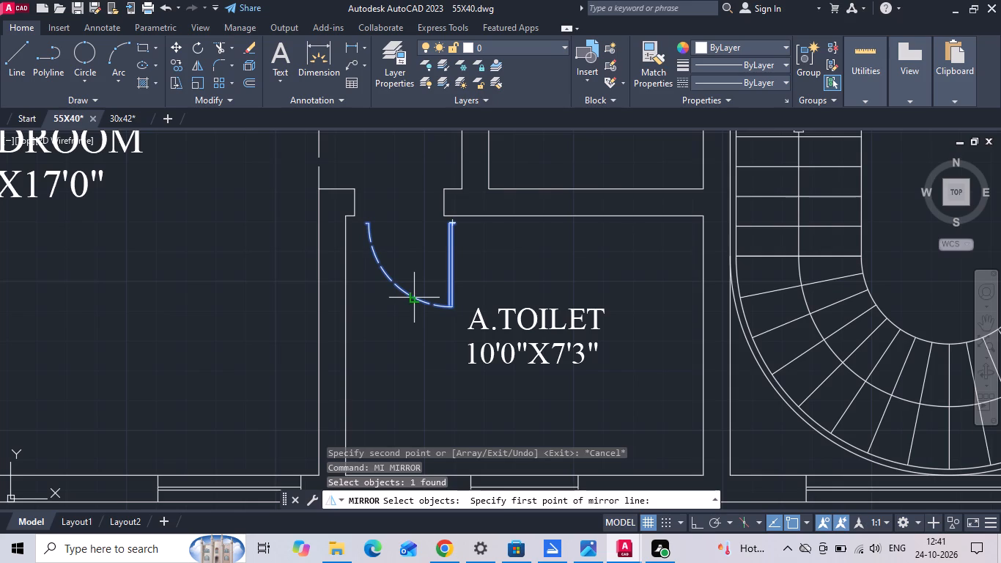
left_click(404, 213)
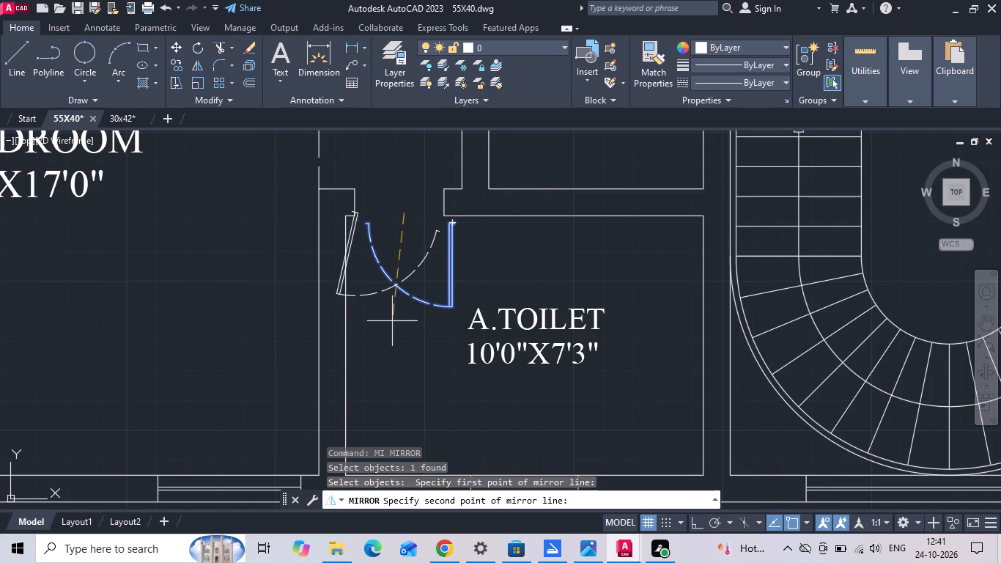
key("F8")
key("space")
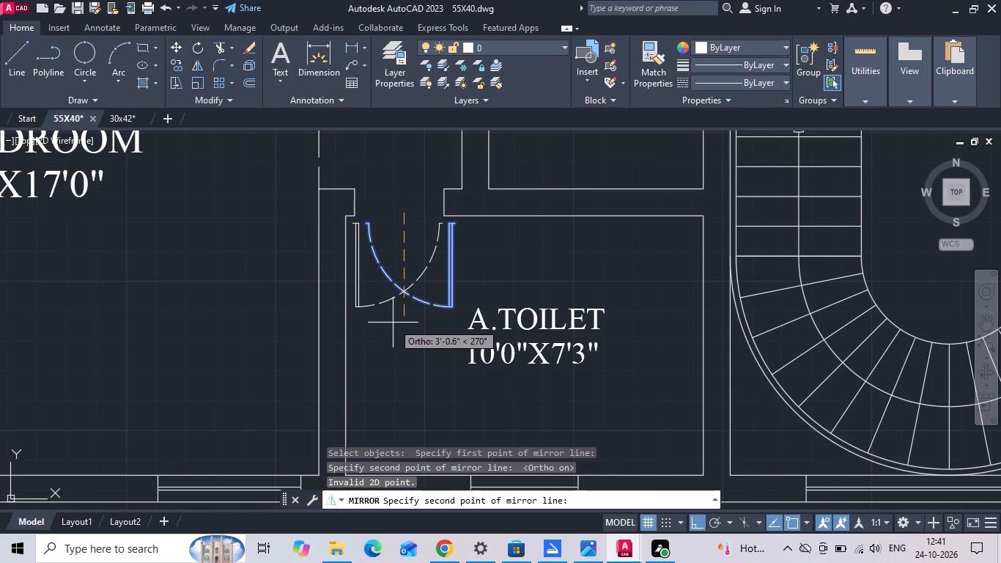
left_click(393, 323)
type("Y")
key("space")
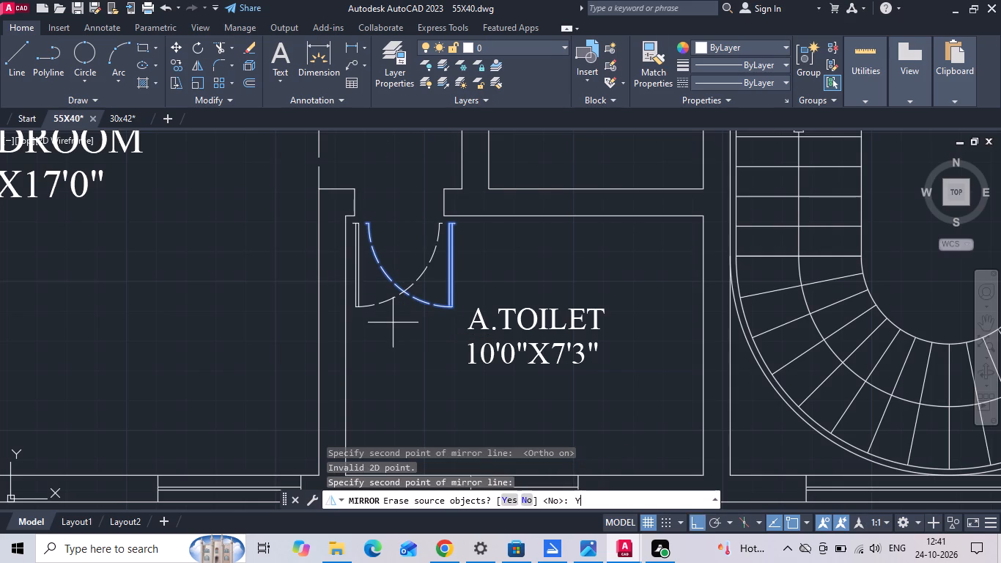
Move the mirrored door by its arc-side end onto the midpoint of the dress opening's lift-side jamb.
left_click(388, 285)
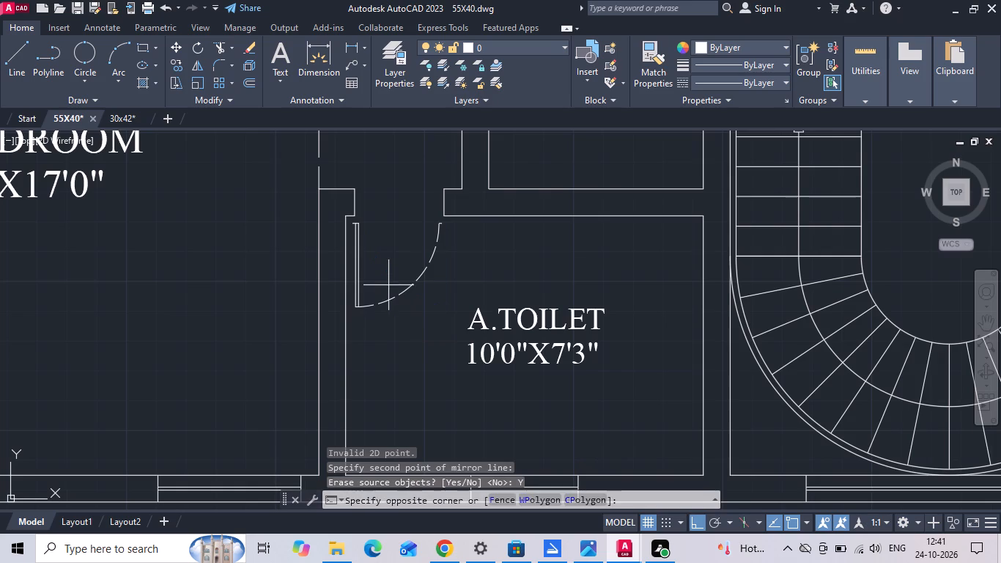
left_click(374, 321)
right_click(378, 265)
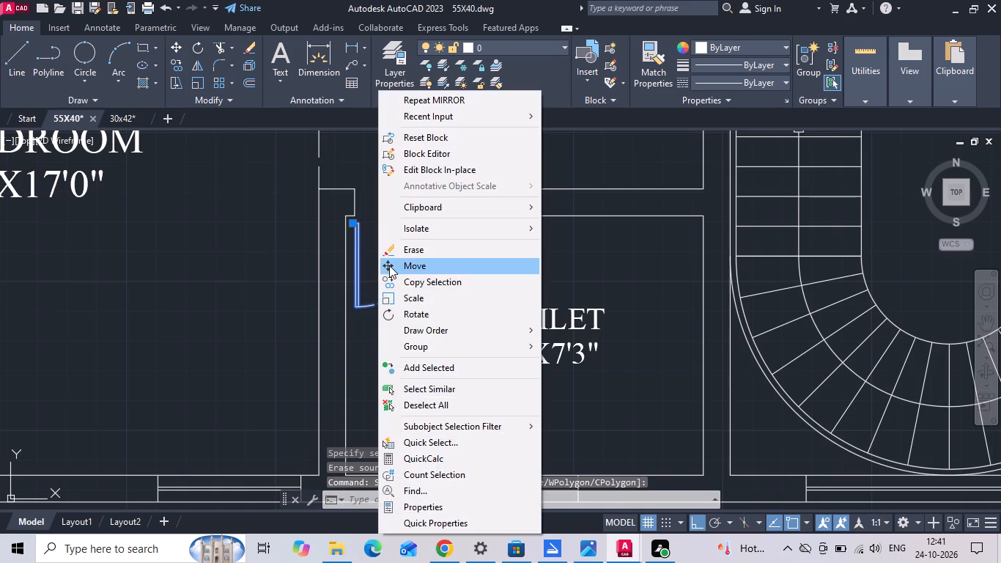
left_click(389, 265)
scroll(413, 203, "up", 2)
middle_click_drag(499, 223, 520, 313)
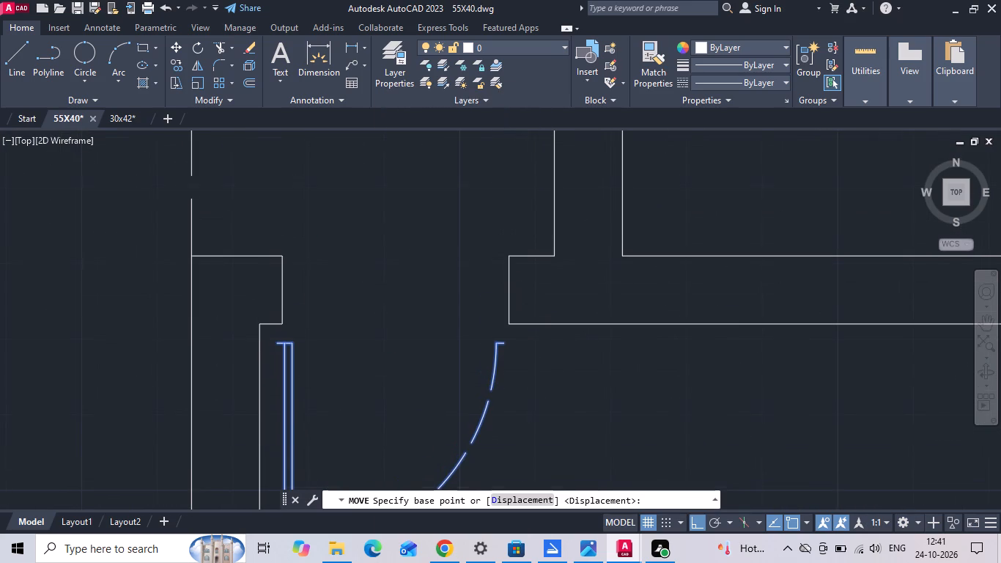
scroll(504, 343, "up", 2)
left_click(501, 347)
scroll(501, 367, "down", 3)
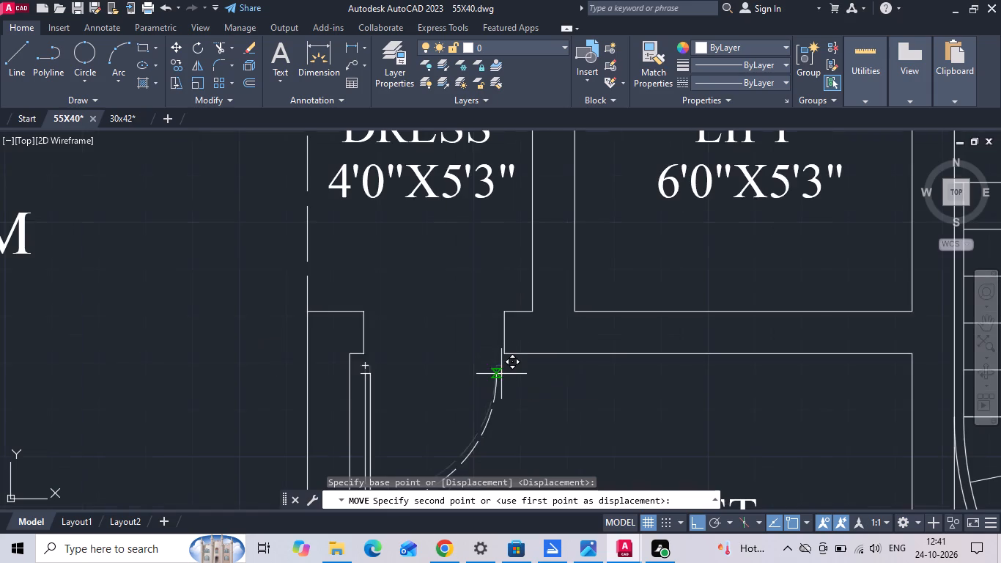
left_click(506, 331)
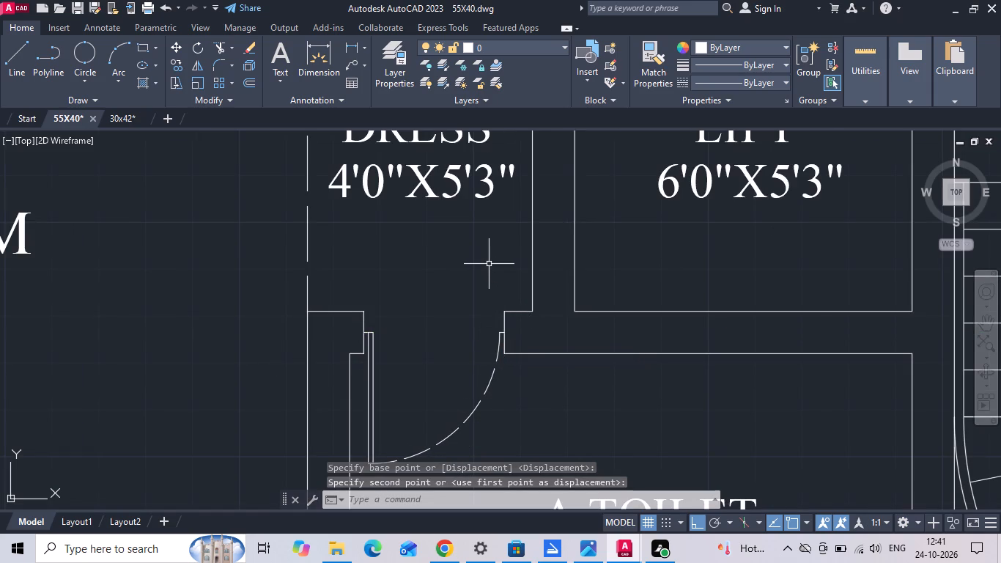
Rotate the remaining single door outside the plan beyond the sitout 90° counterclockwise.
scroll(438, 333, "down", 2)
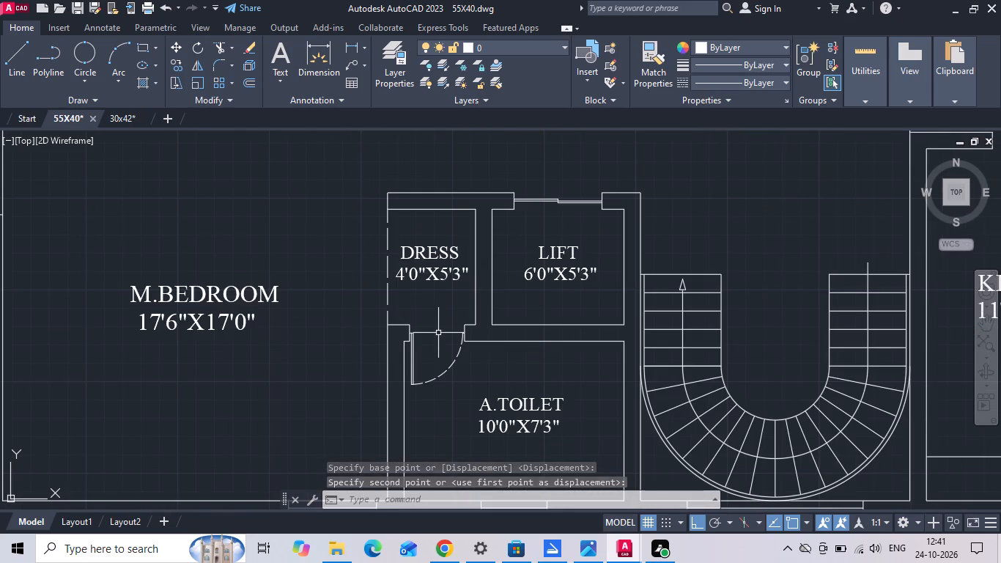
scroll(470, 360, "down", 2)
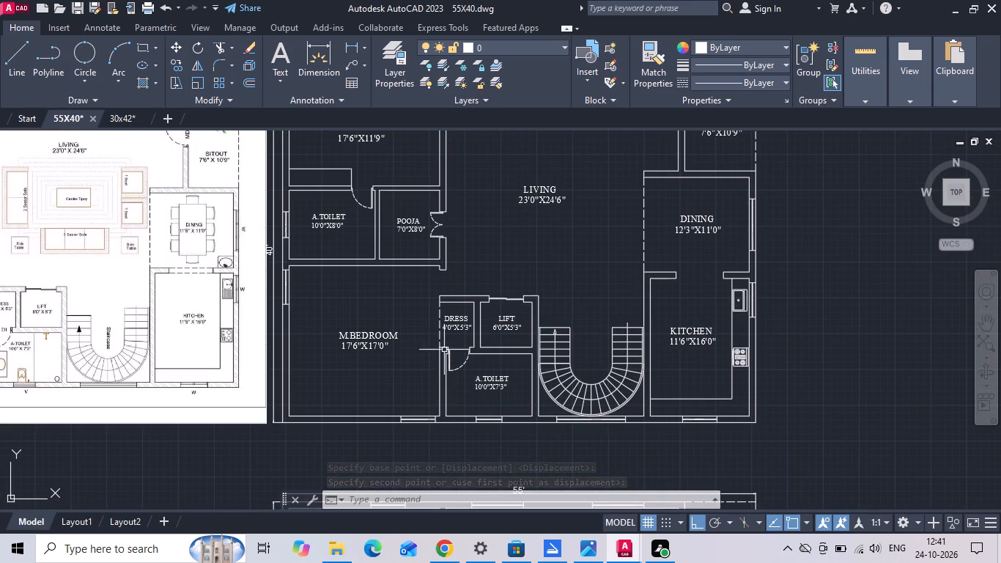
middle_click_drag(440, 299, 412, 340)
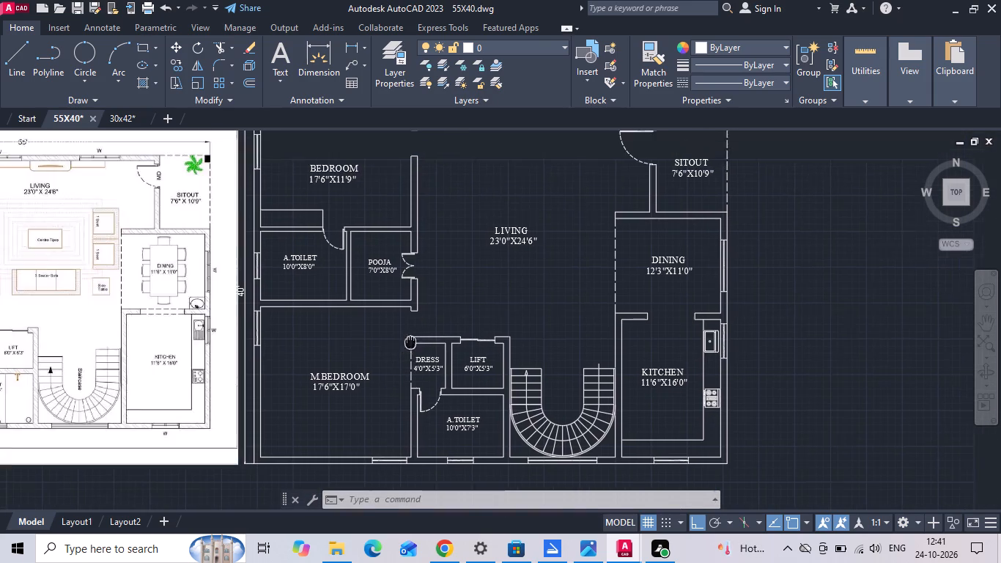
scroll(406, 347, "down", 1)
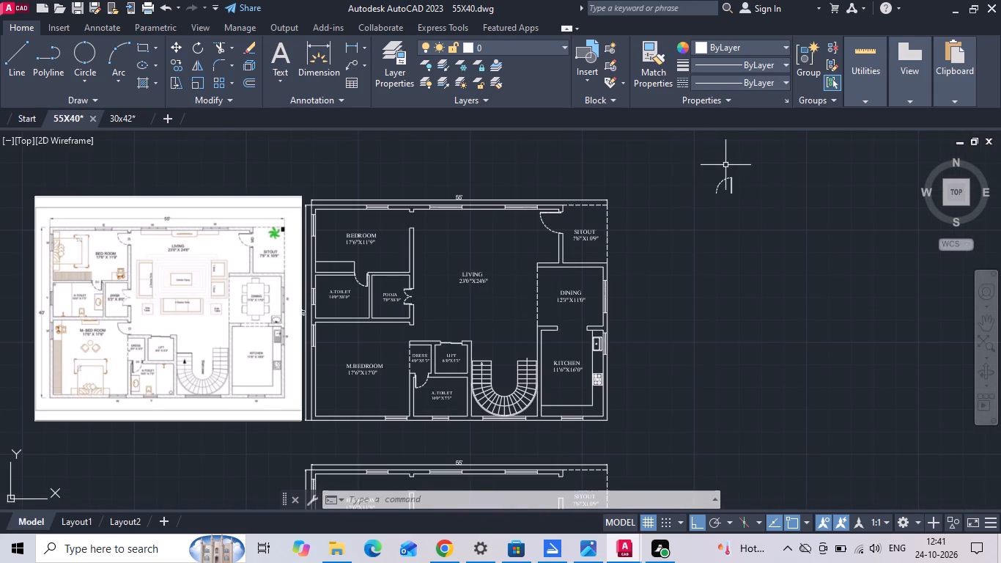
scroll(728, 163, "up", 1)
left_click_drag(725, 169, 706, 205)
left_click(679, 236)
right_click(679, 236)
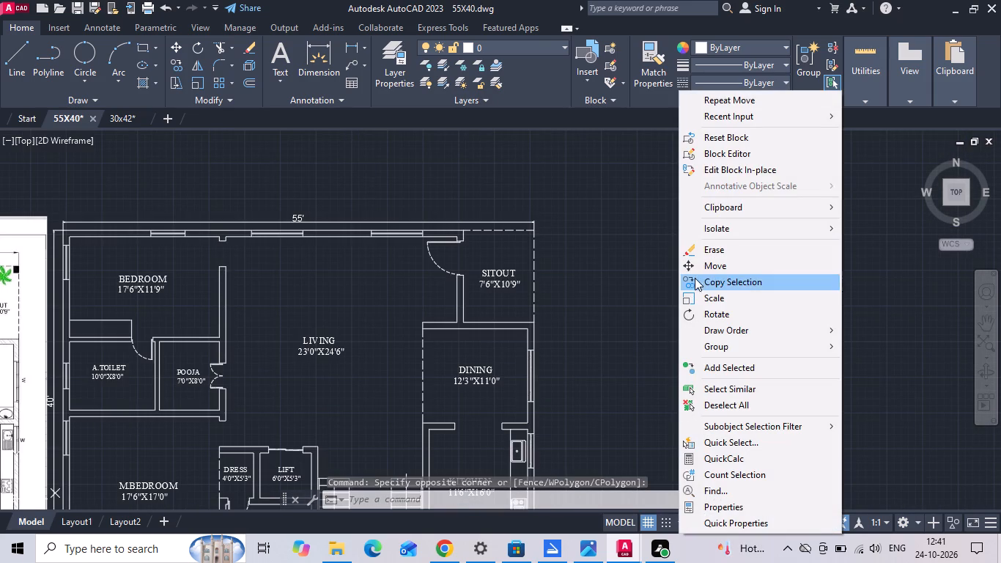
left_click(696, 307)
left_click_drag(673, 216, 673, 224)
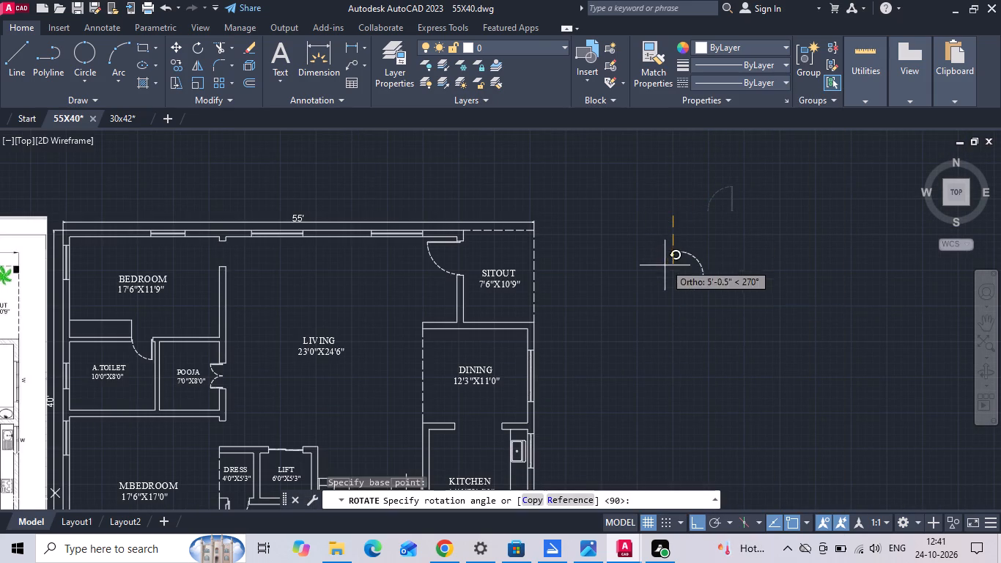
left_click(669, 180)
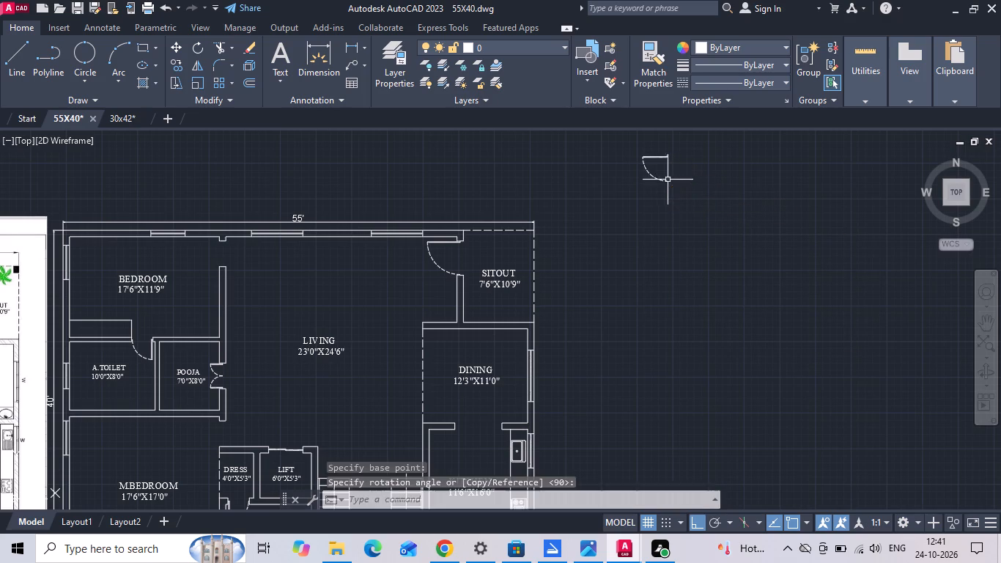
Move the rotated door by its arc-side end onto the midpoint of the lower jamb of the 17'6"X11'9" bedroom's opening to the living.
scroll(672, 147, "up", 3)
left_click_drag(662, 176, 640, 205)
left_click(569, 263)
right_click(569, 265)
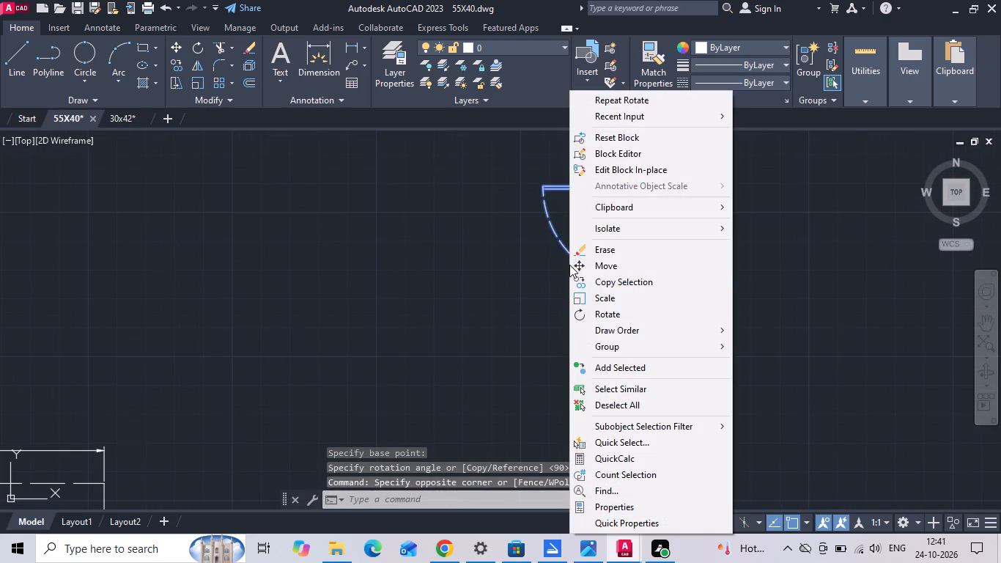
left_click(625, 272)
scroll(638, 276, "up", 6)
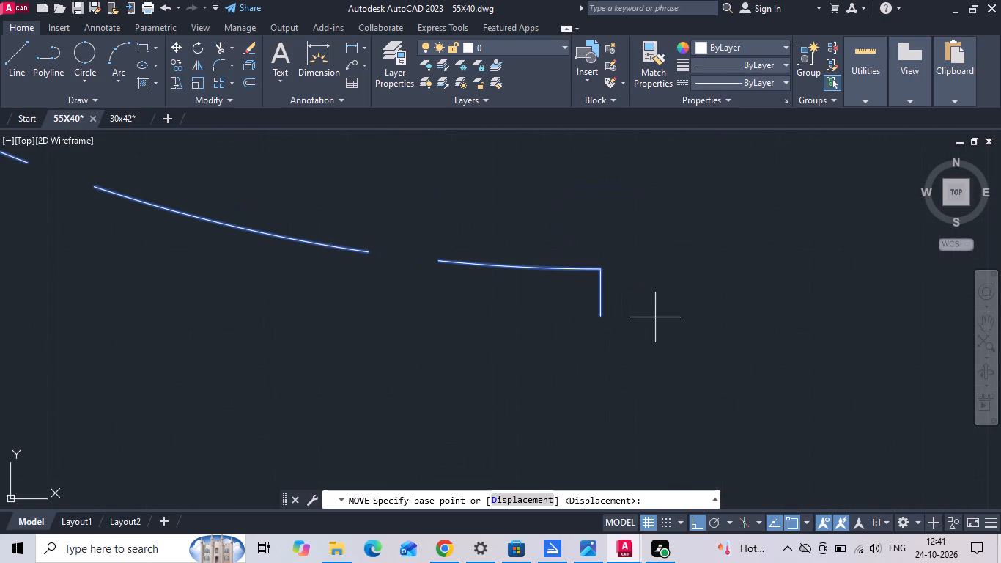
left_click(599, 318)
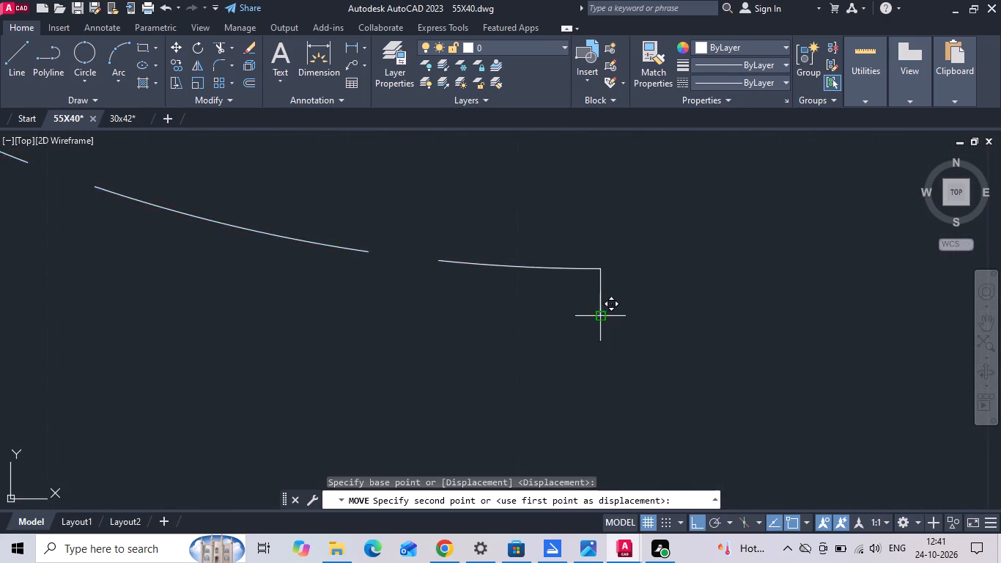
scroll(669, 267, "down", 5)
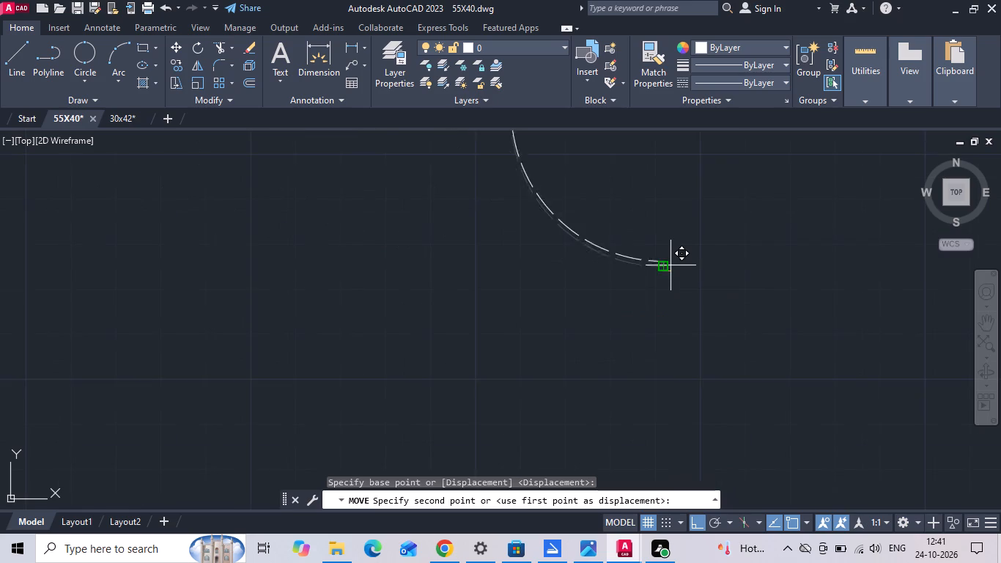
scroll(671, 265, "down", 1)
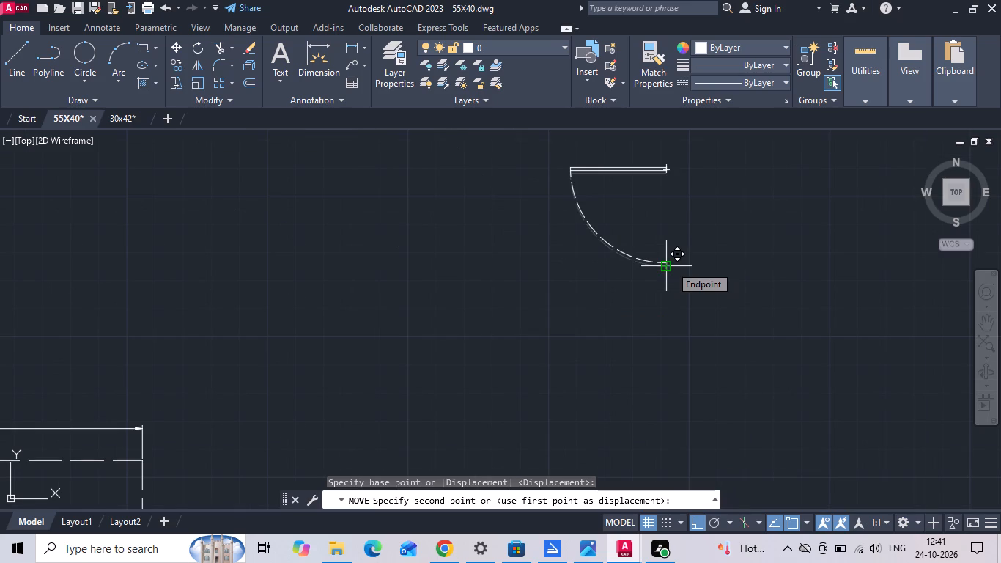
scroll(671, 265, "down", 2)
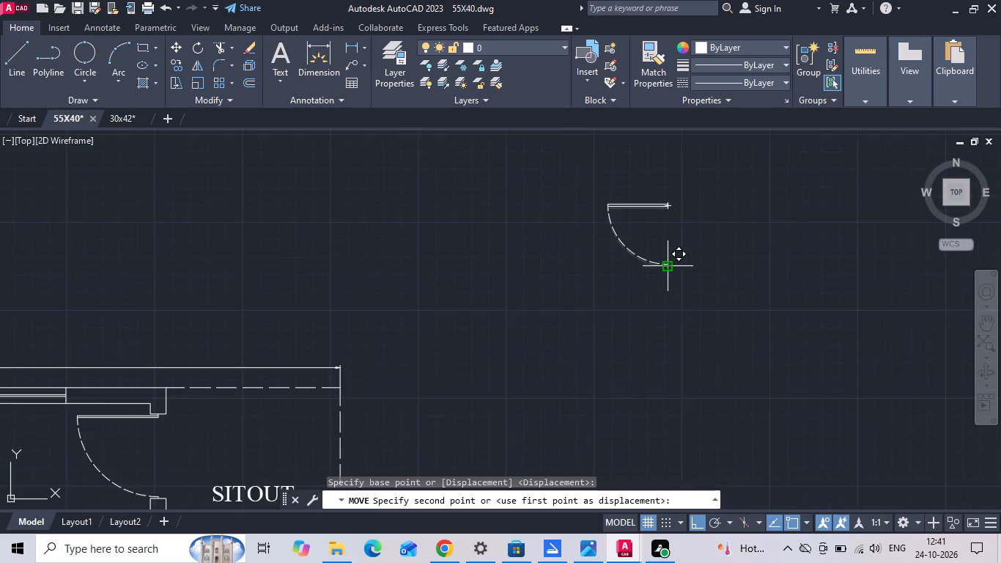
scroll(661, 269, "down", 1)
scroll(224, 377, "up", 5)
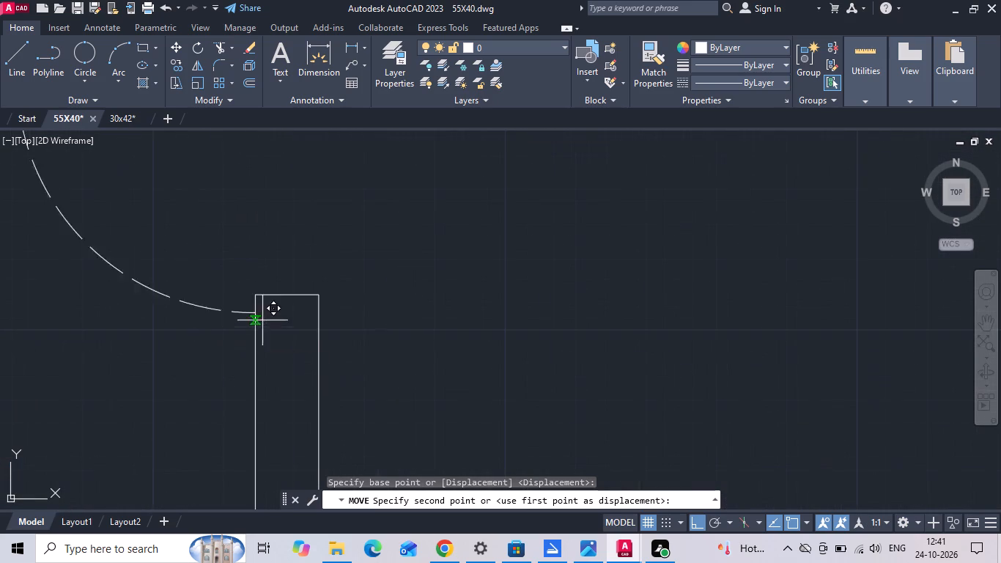
left_click(284, 295)
Copy the bedroom door by its arc-side end into the M.Bedroom's living-side opening, down onto the dress wall.
scroll(526, 334, "down", 2)
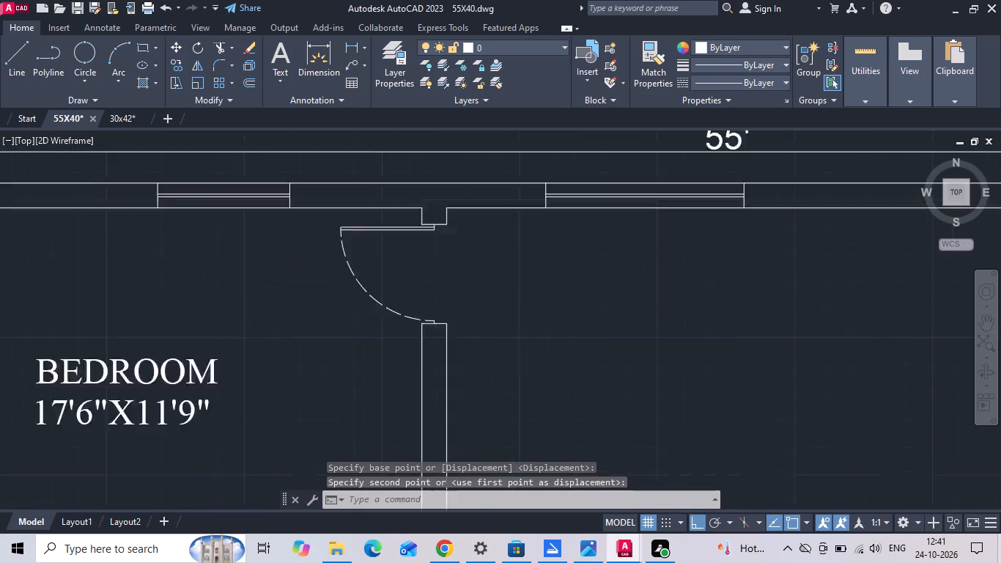
scroll(531, 347, "down", 1)
scroll(473, 295, "up", 2)
left_click_drag(424, 317, 383, 329)
left_click(306, 330)
right_click(306, 330)
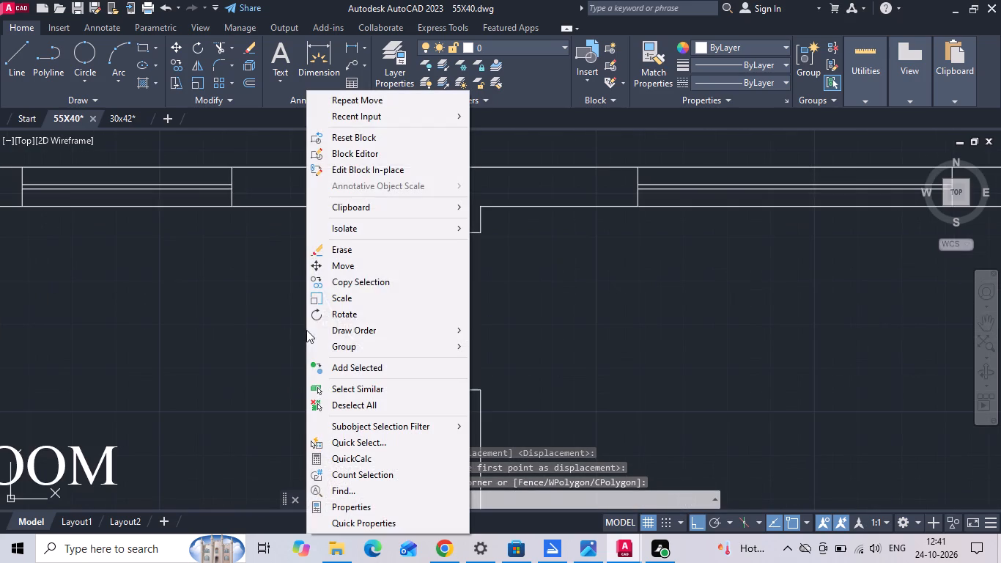
left_click(361, 290)
scroll(434, 382, "up", 3)
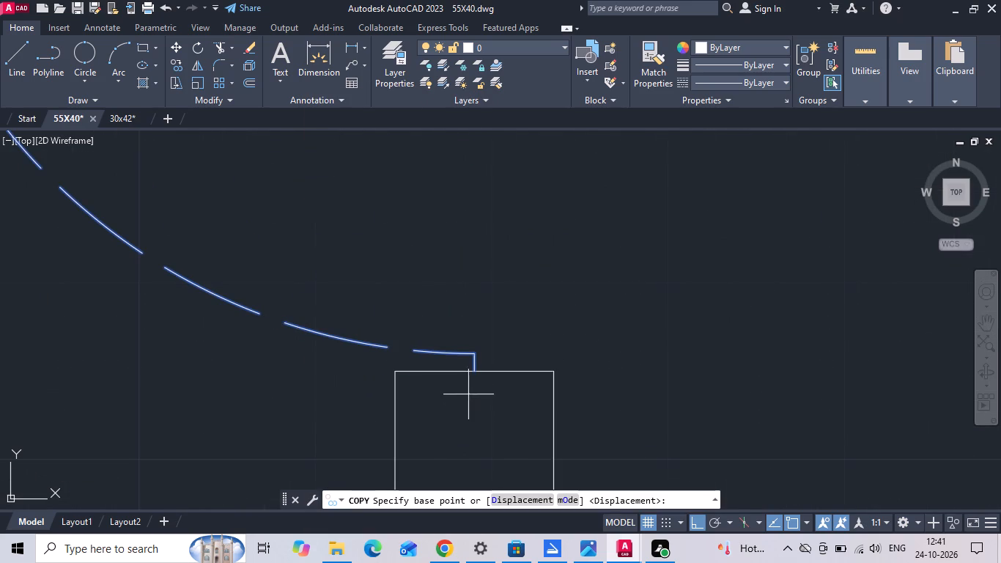
left_click(473, 373)
scroll(468, 249, "down", 7)
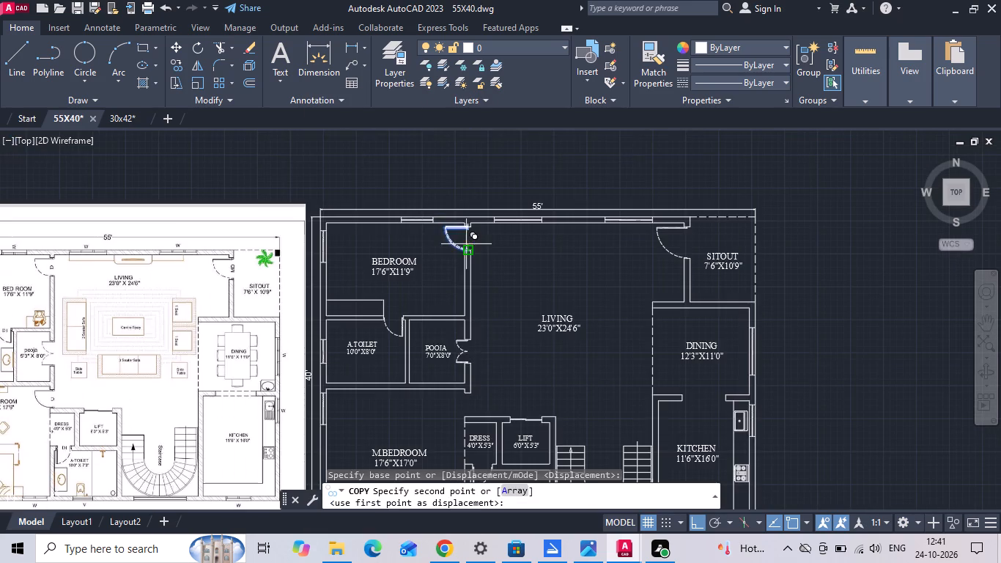
middle_click_drag(473, 378, 475, 331)
scroll(480, 372, "up", 2)
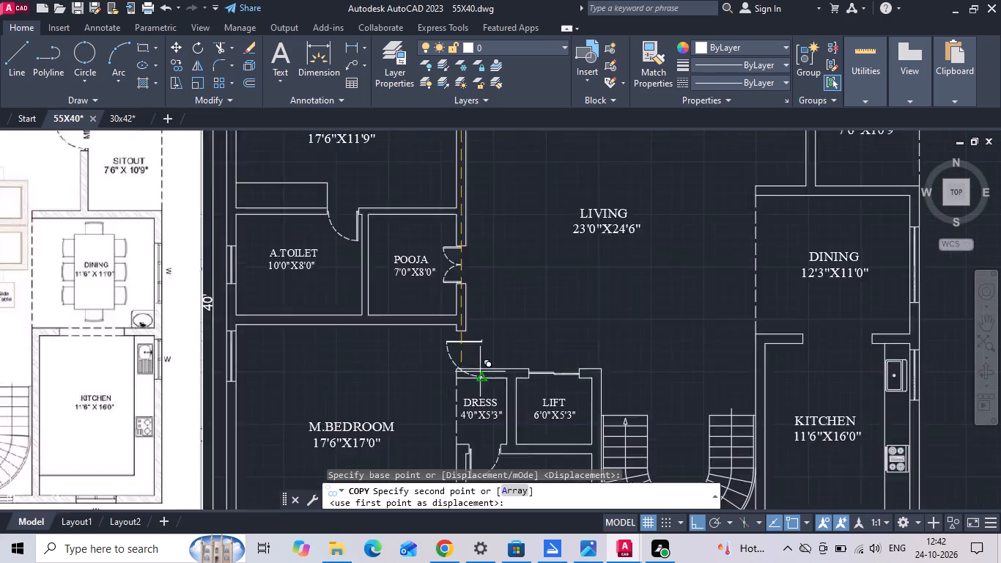
scroll(480, 372, "up", 1)
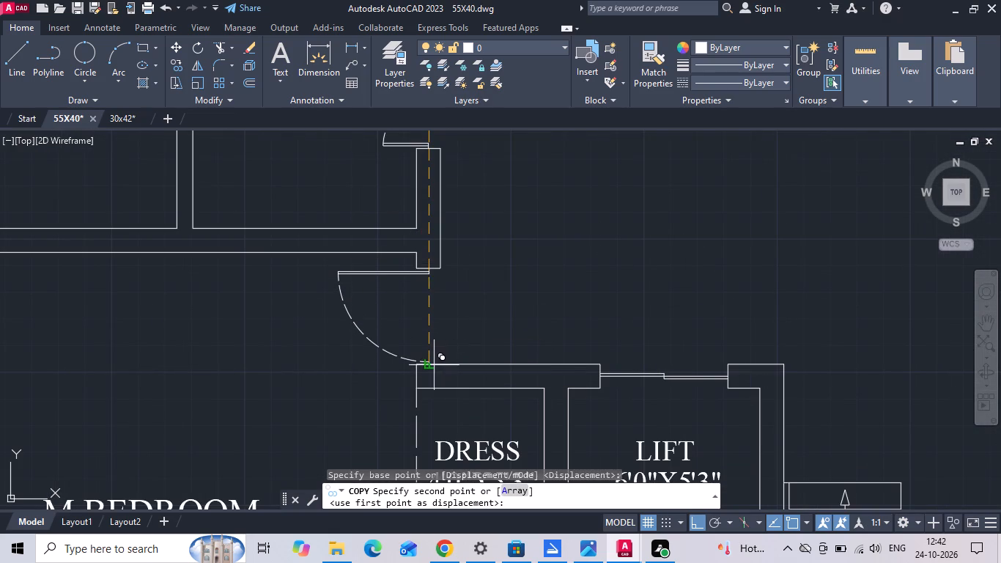
left_click(431, 364)
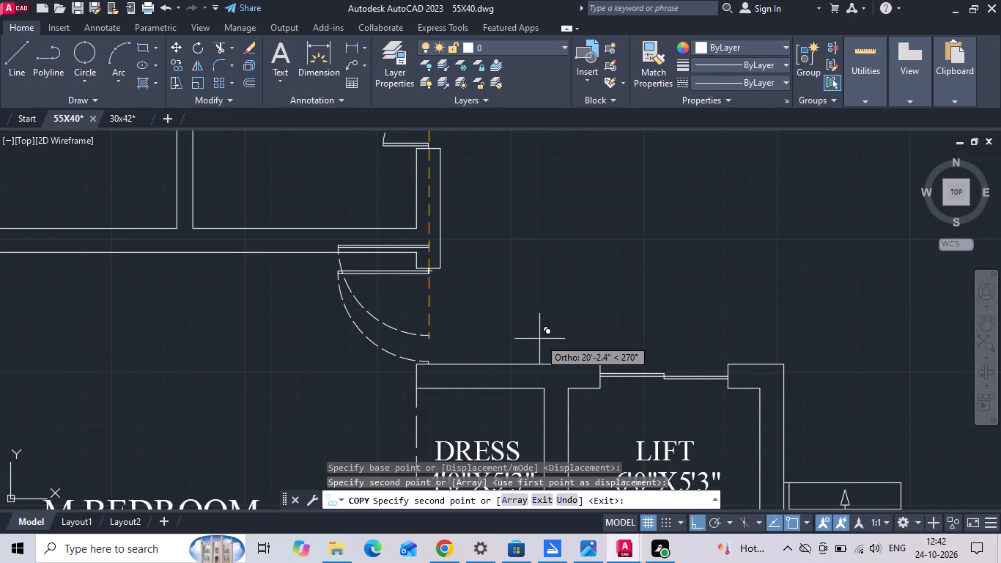
key("Escape")
Save the 55X40 drawing.
key("ctrl+s")
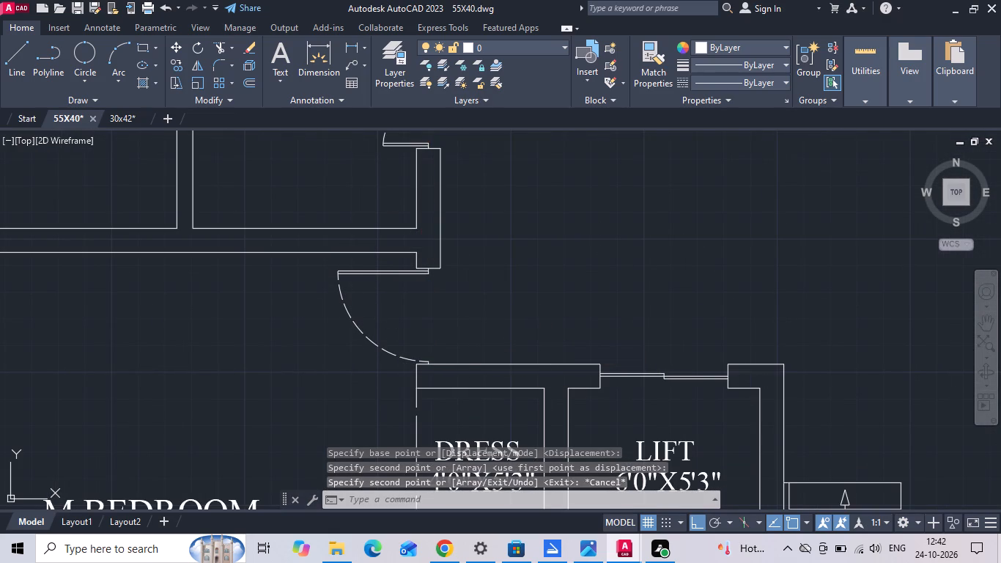
key("ctrl+s")
key("ctrl+s")
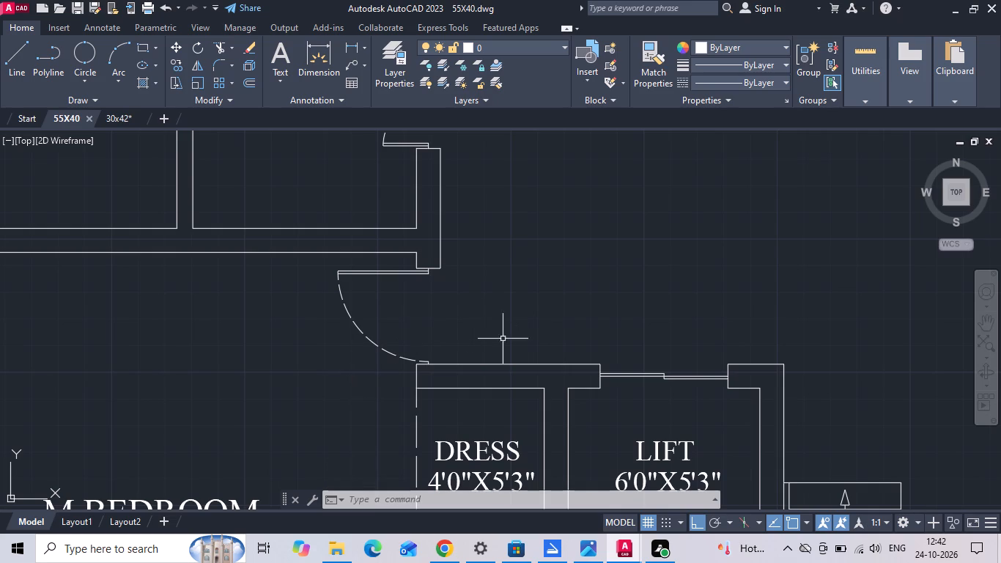
Start an override of the ISO-25 dimension style and set its text height to 6".
scroll(550, 317, "down", 3)
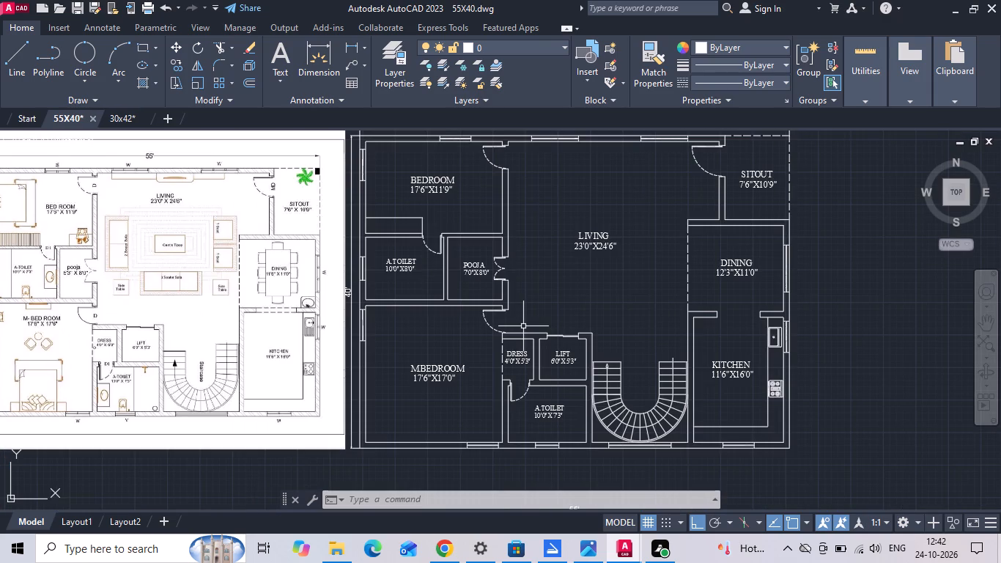
middle_click_drag(479, 310, 491, 371)
type("D")
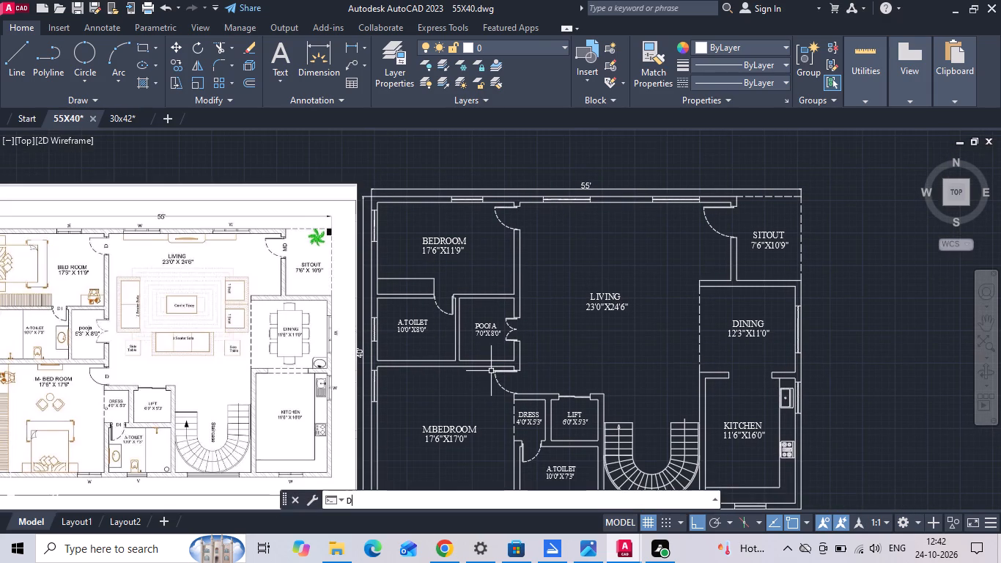
key("space")
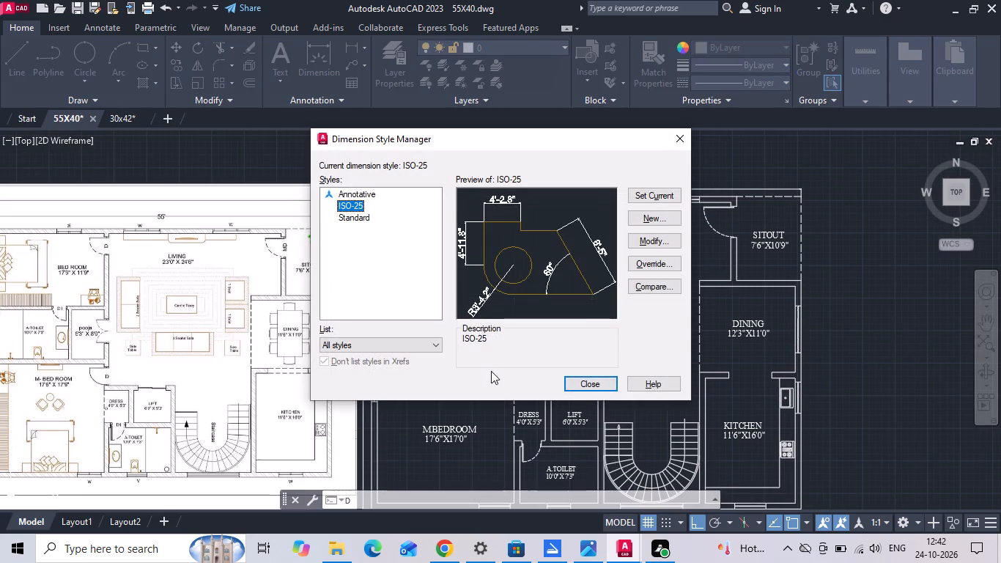
left_click(644, 265)
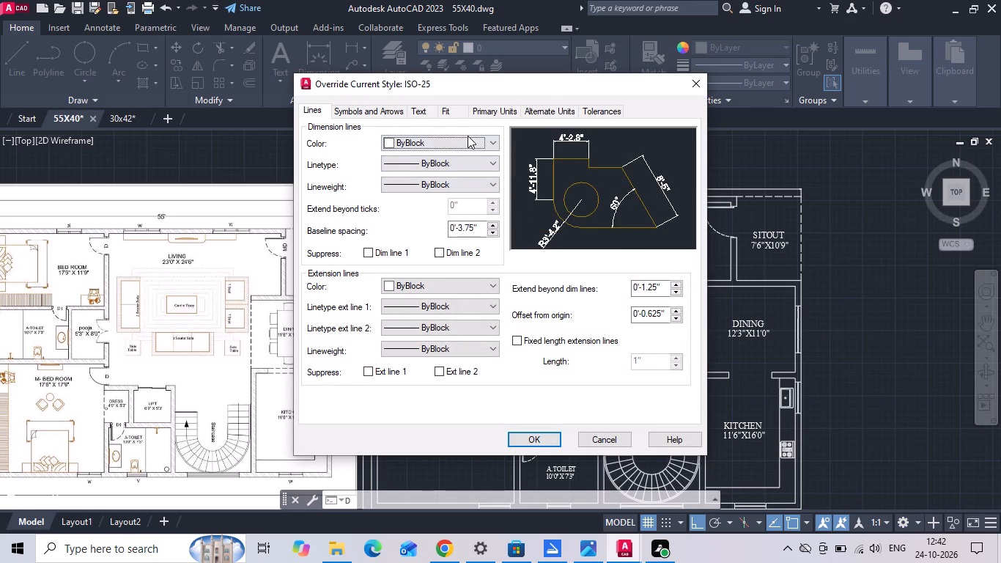
left_click(414, 114)
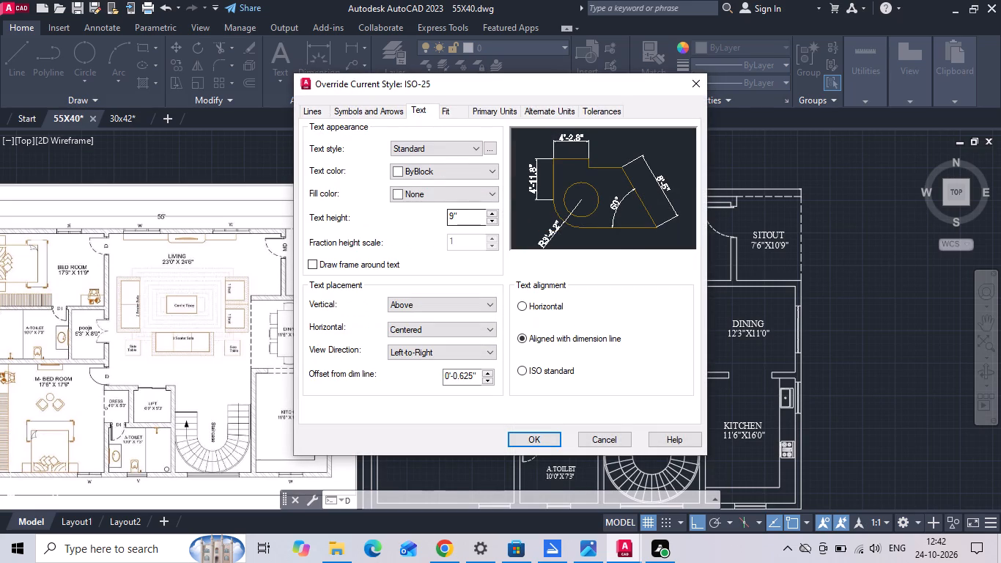
left_click_drag(462, 218, 423, 221)
key("BackSpace")
key("6")
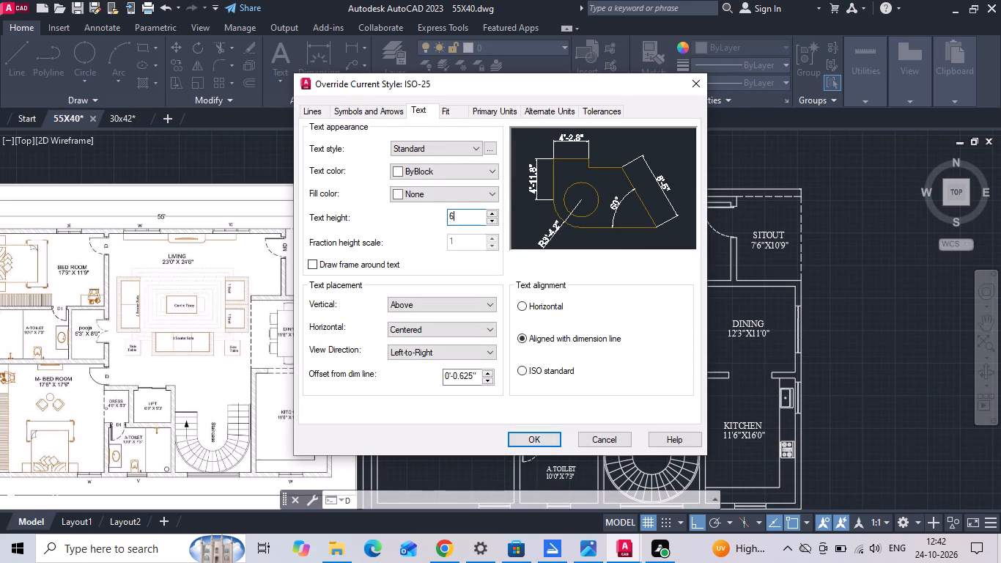
key("shift+quotedbl")
key("Return")
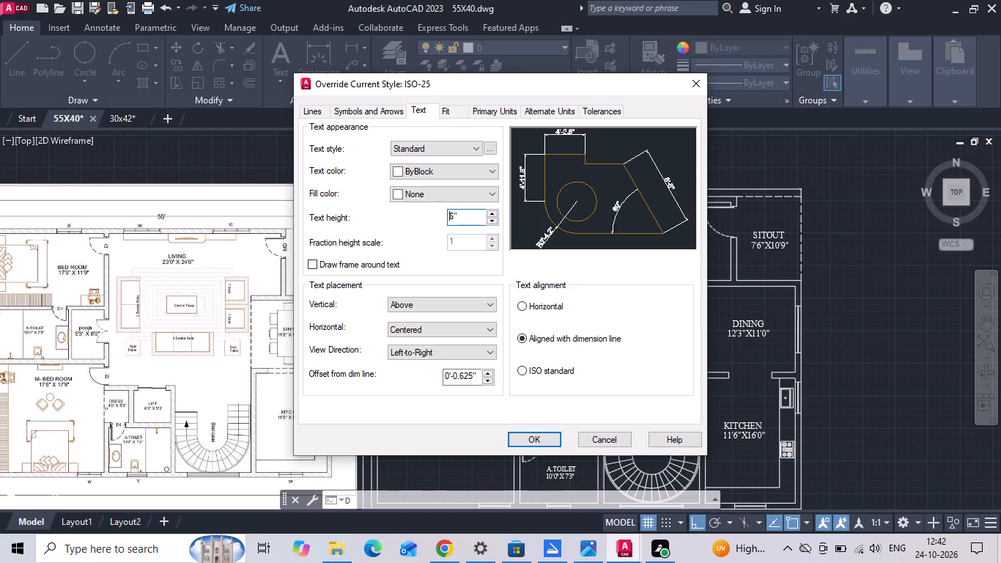
Set the colour of both the dimension lines and the extension lines to green in the style override.
left_click(323, 116)
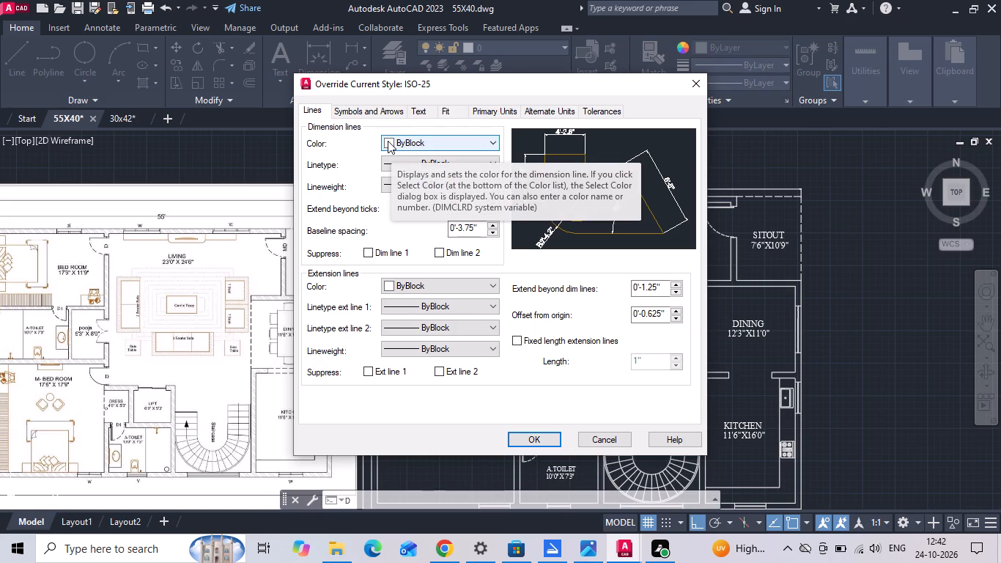
left_click(388, 141)
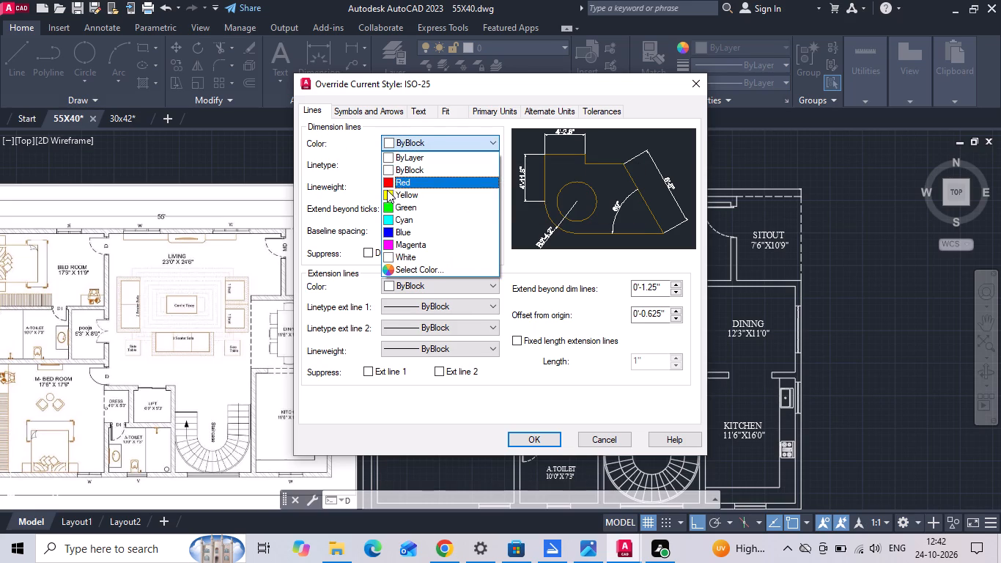
left_click(389, 208)
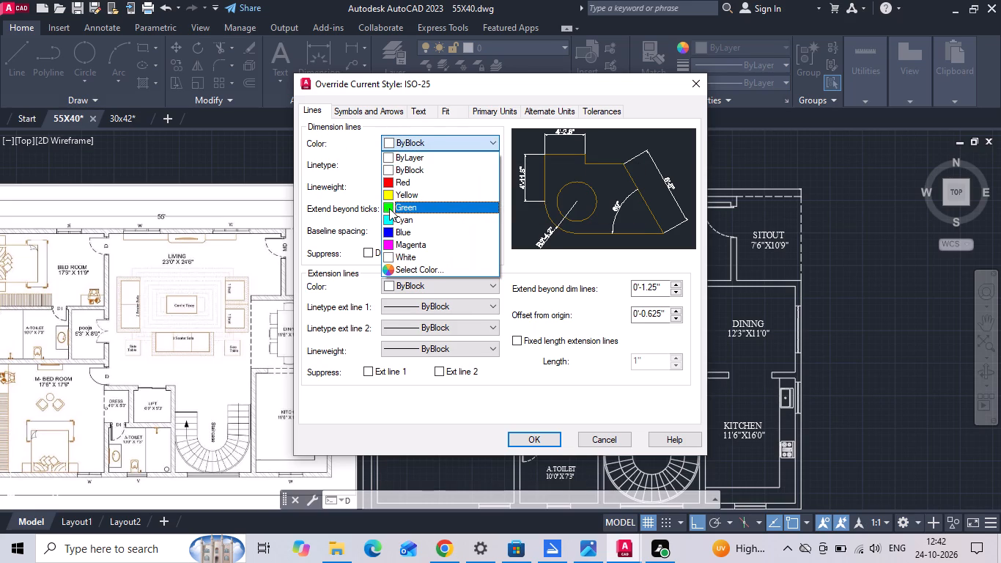
left_click(386, 286)
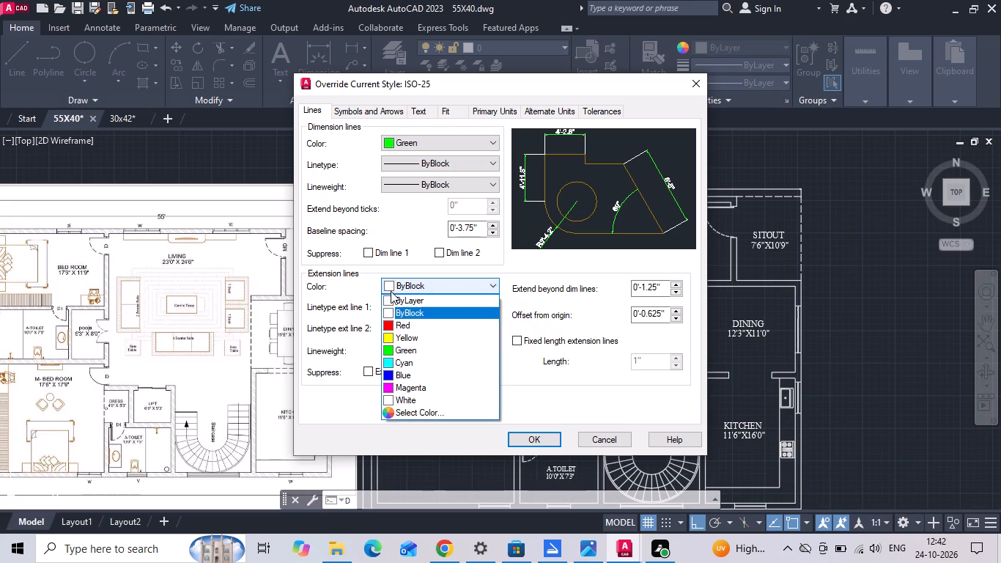
left_click(383, 346)
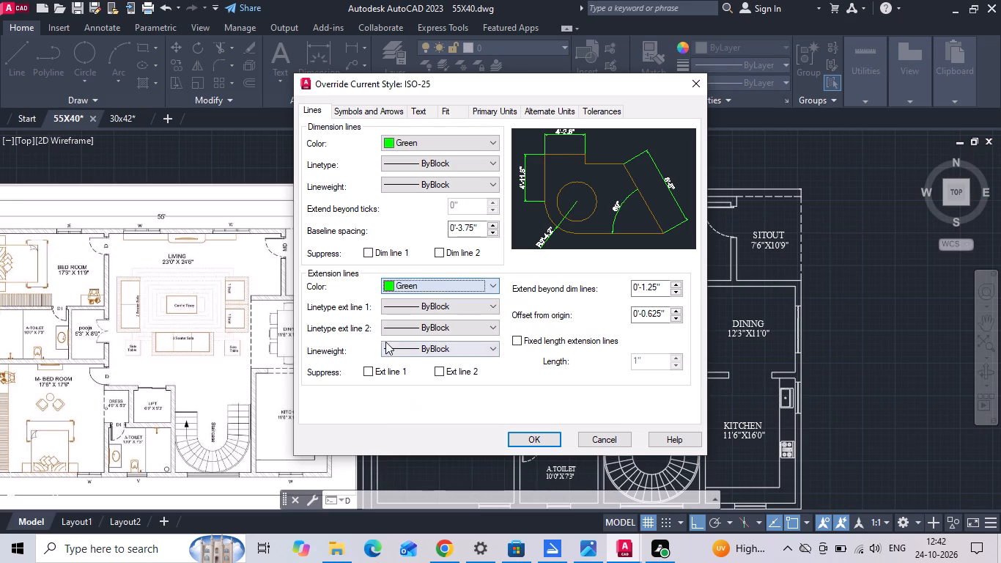
Set the dimension text colour to red, accept the override, make it current and close the dimension style manager.
left_click(430, 112)
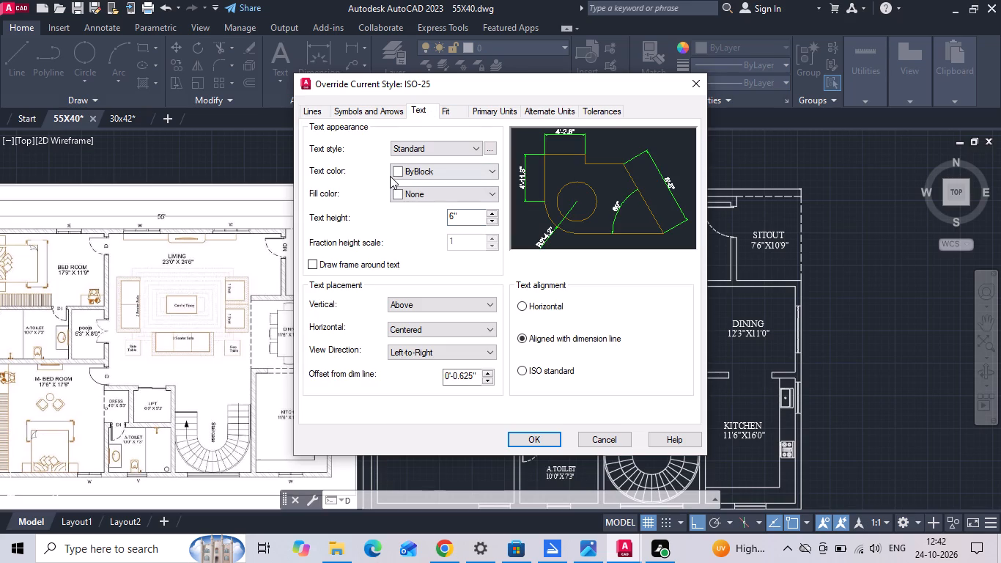
left_click(397, 171)
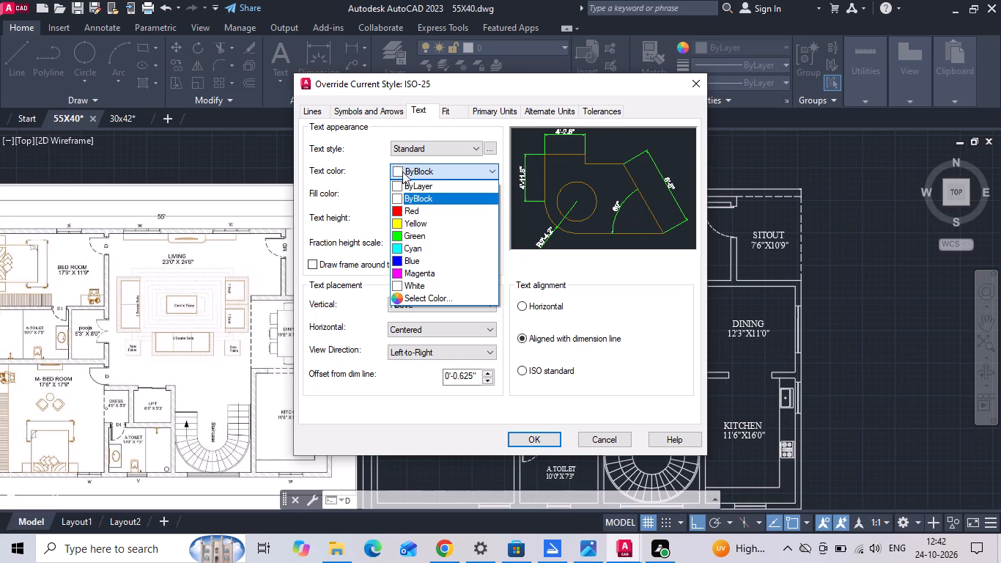
left_click(399, 210)
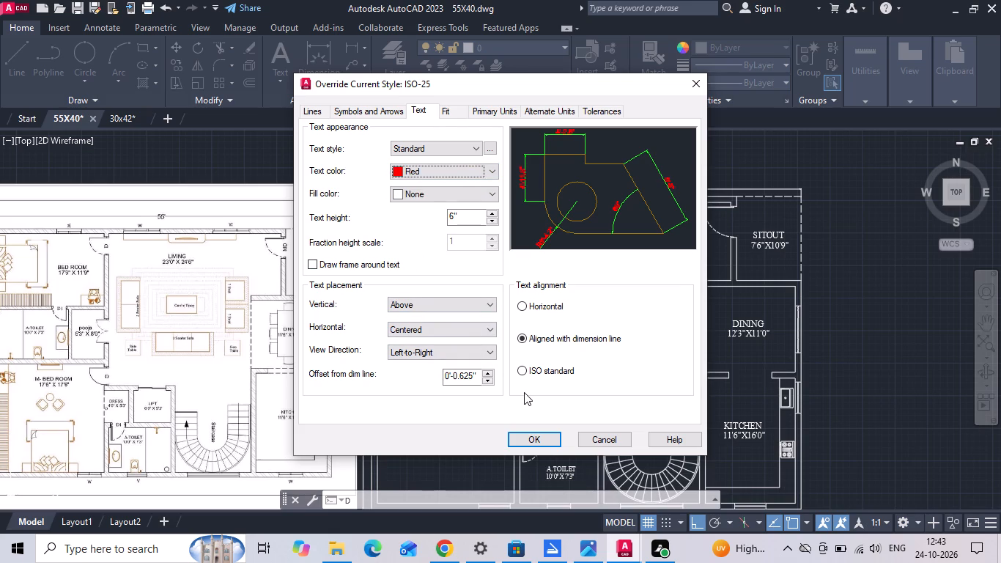
left_click(550, 438)
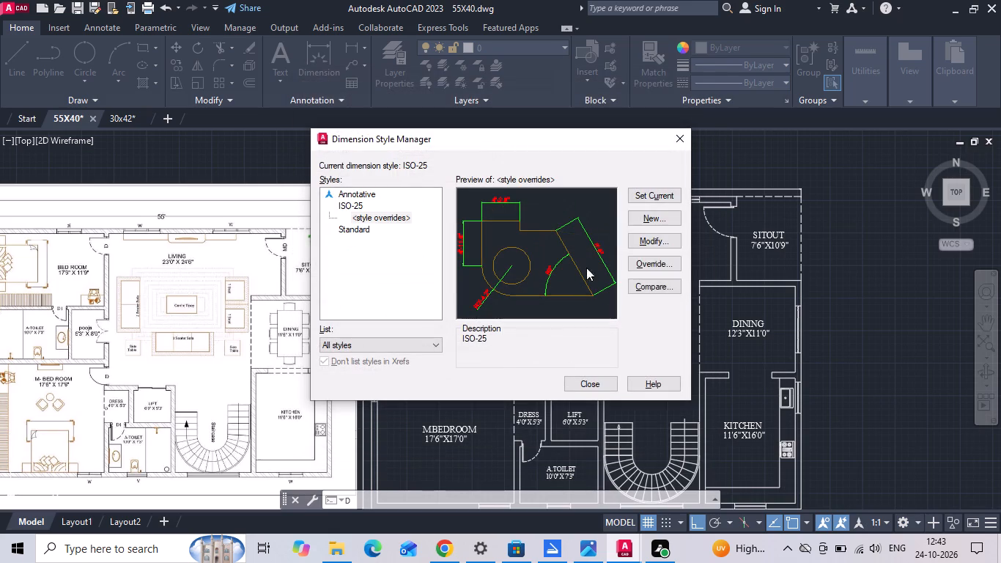
left_click(644, 196)
left_click(588, 383)
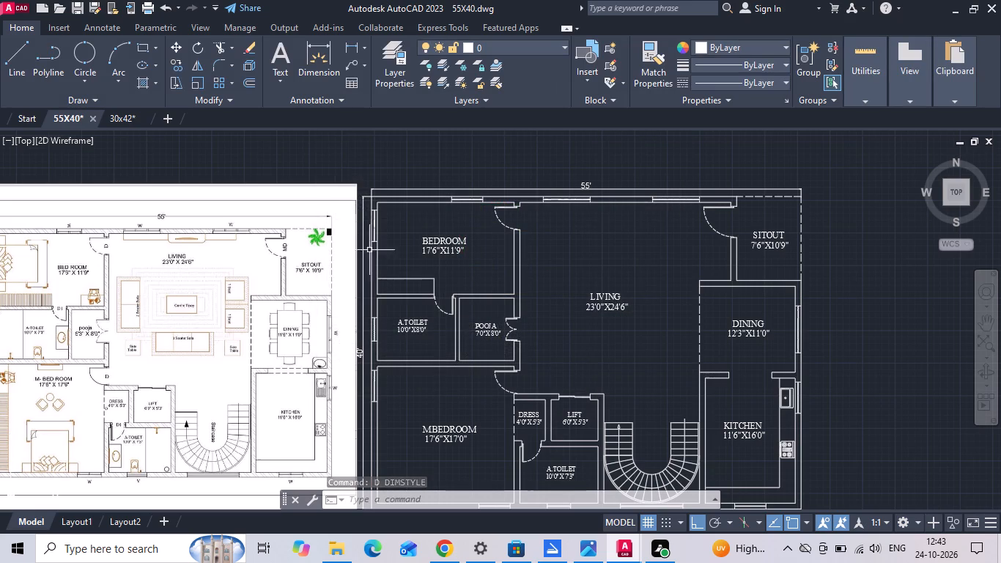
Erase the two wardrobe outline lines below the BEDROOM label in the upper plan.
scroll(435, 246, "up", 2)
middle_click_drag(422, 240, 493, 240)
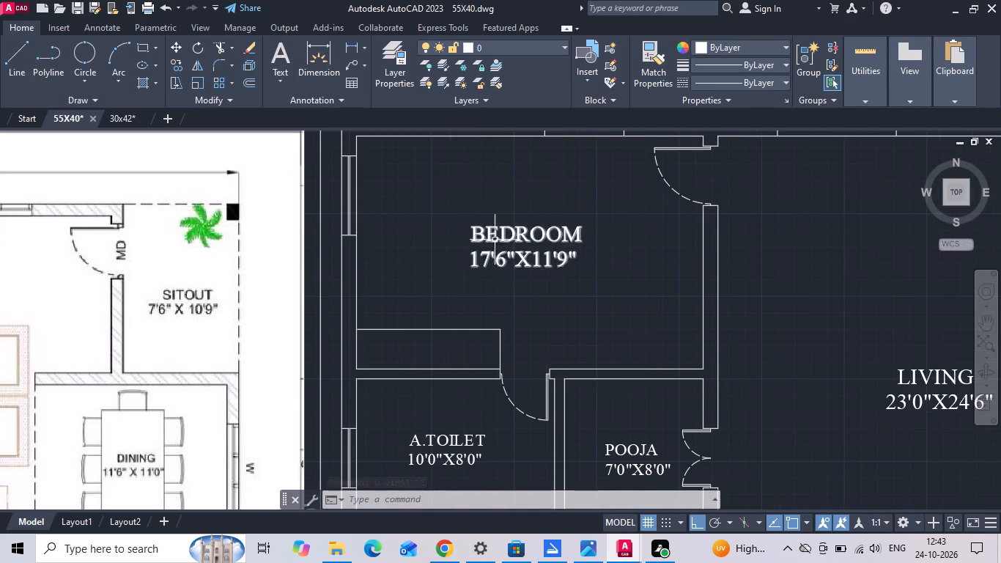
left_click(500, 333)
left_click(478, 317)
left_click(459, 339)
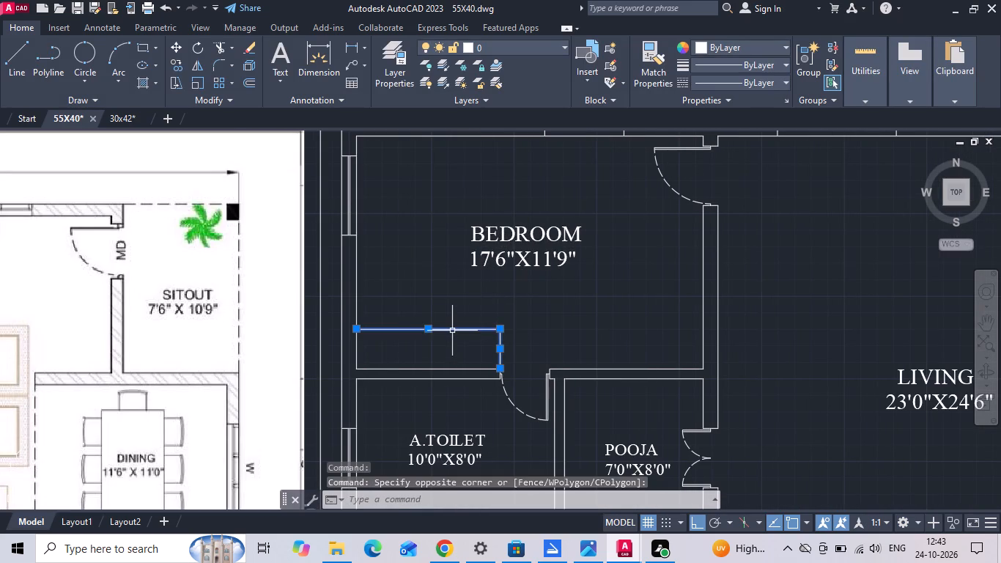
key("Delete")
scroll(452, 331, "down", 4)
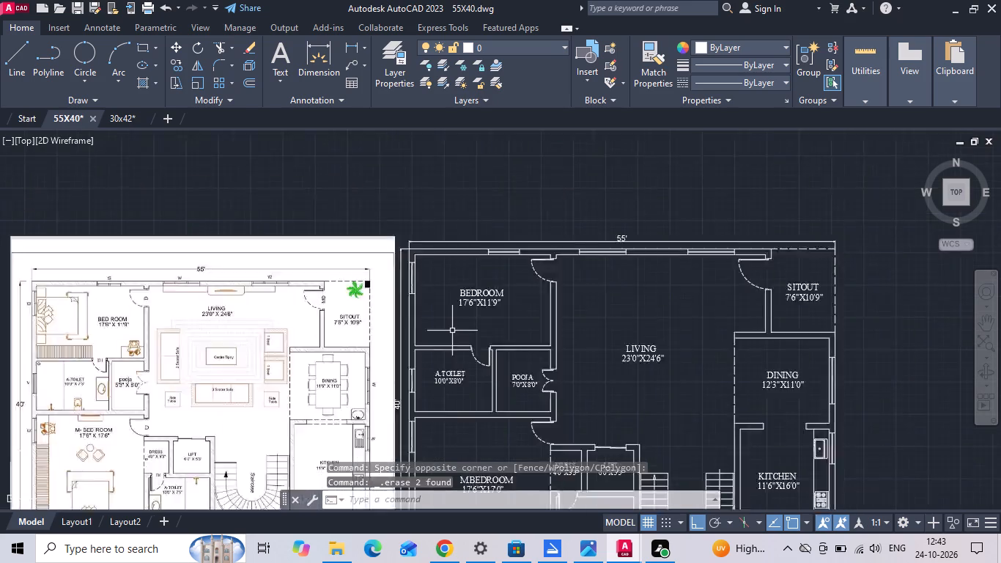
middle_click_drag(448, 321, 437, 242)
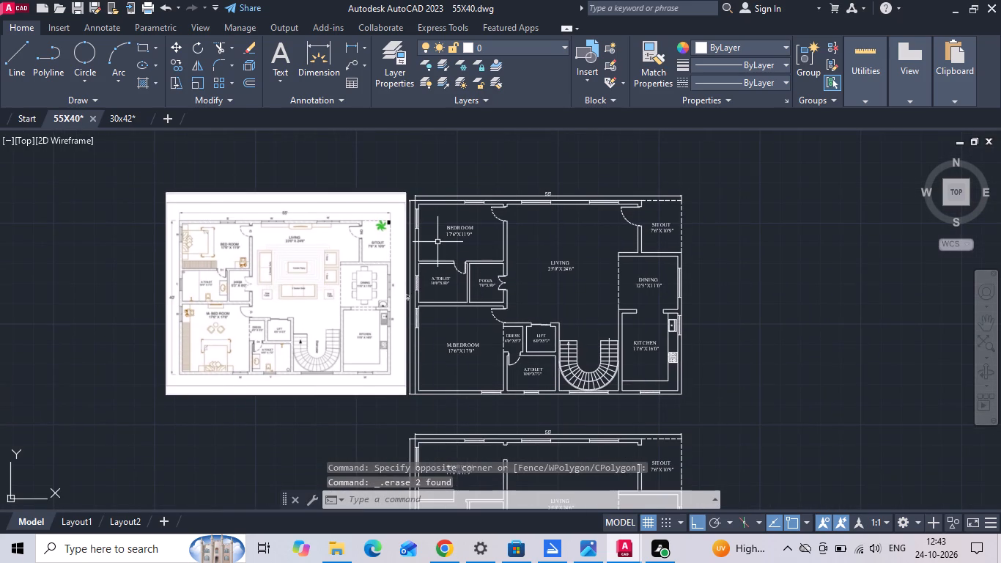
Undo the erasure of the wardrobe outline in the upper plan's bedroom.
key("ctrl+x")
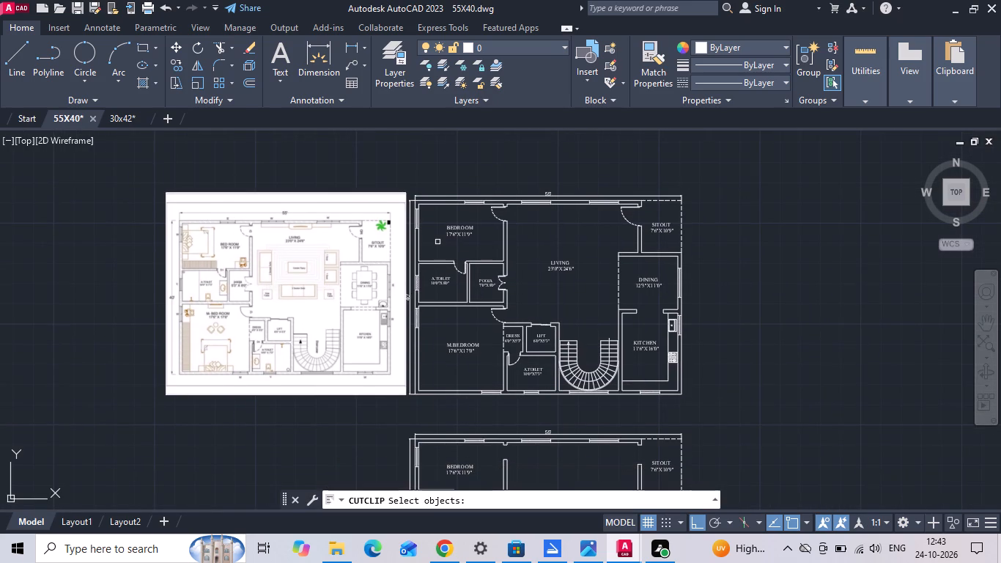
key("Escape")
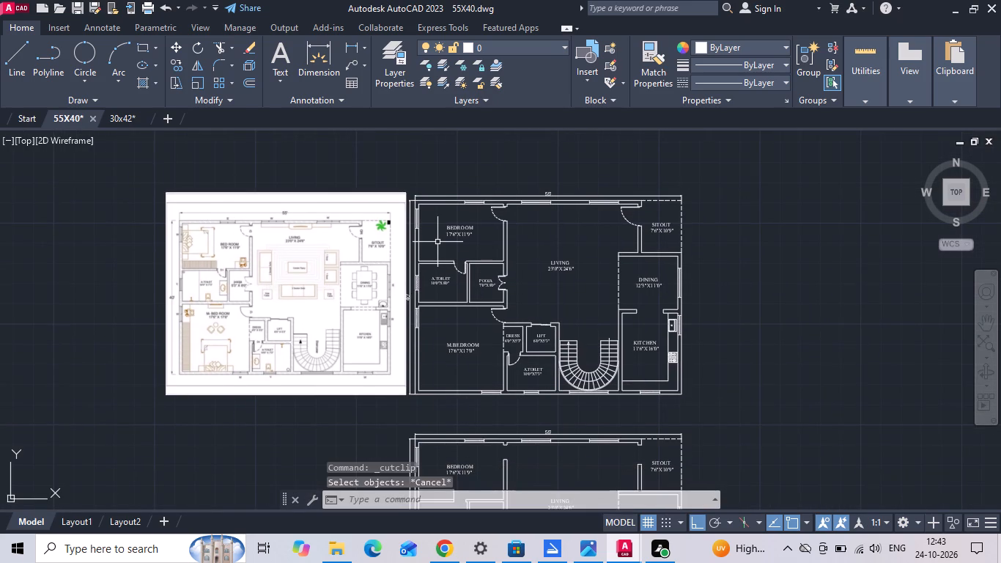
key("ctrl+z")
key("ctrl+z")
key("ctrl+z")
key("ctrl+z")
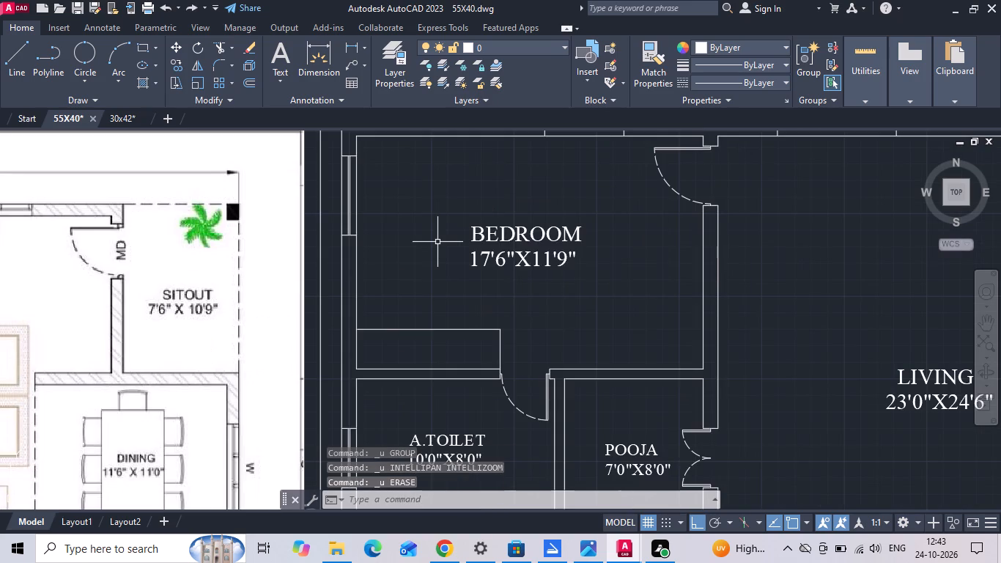
Erase the two wardrobe outline lines in the bedroom of the lower copy of the plan.
scroll(437, 242, "down", 5)
scroll(448, 393, "up", 4)
middle_click_drag(451, 401, 429, 257)
scroll(456, 288, "up", 1)
left_click_drag(456, 320, 448, 301)
left_click(432, 272)
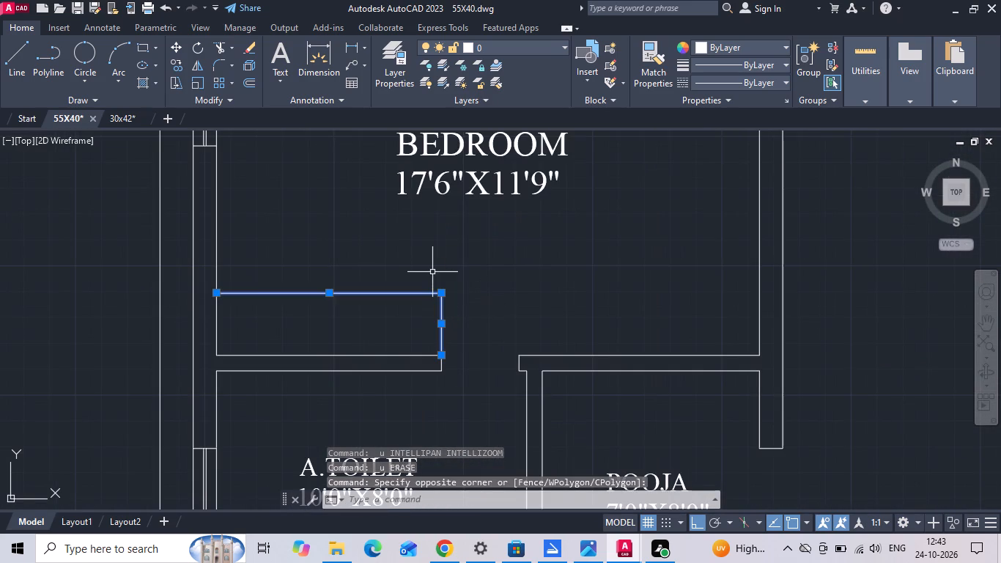
key("Delete")
Offset the inner face of the M.BEDROOM's outer west wall 24" into the room in the upper plan.
scroll(425, 267, "down", 4)
scroll(479, 367, "up", 2)
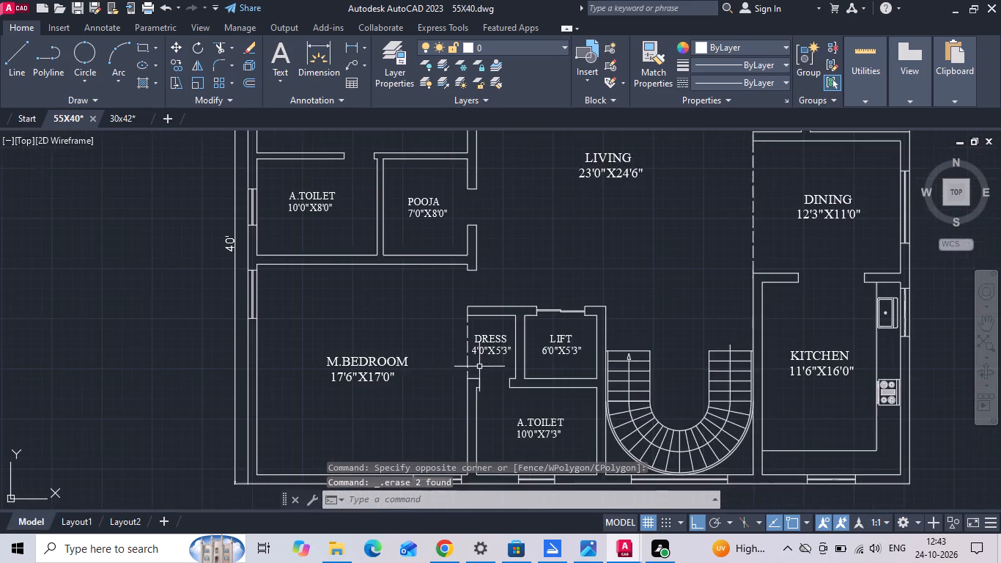
scroll(448, 364, "down", 3)
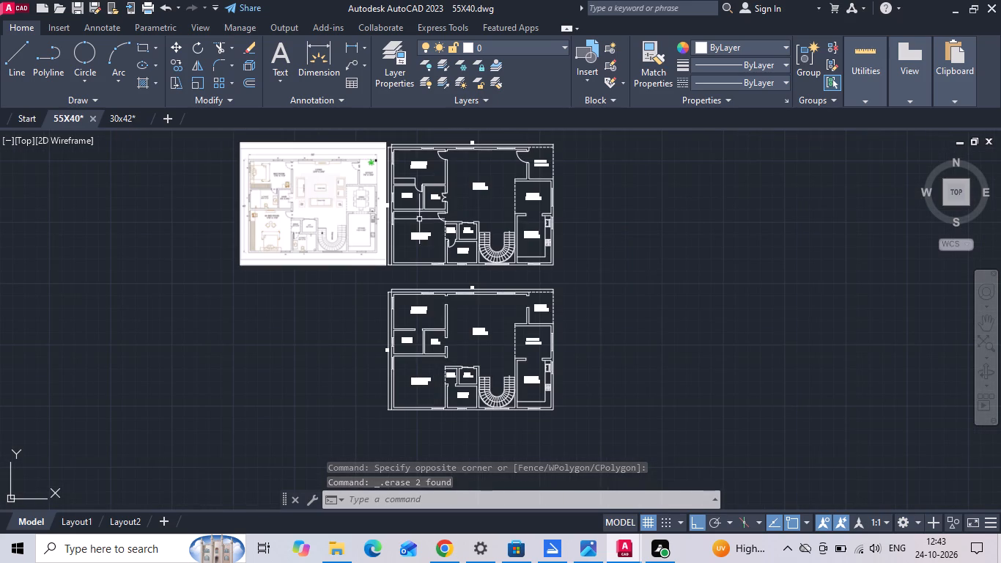
scroll(438, 169, "up", 2)
middle_click_drag(451, 187, 465, 238)
type("O")
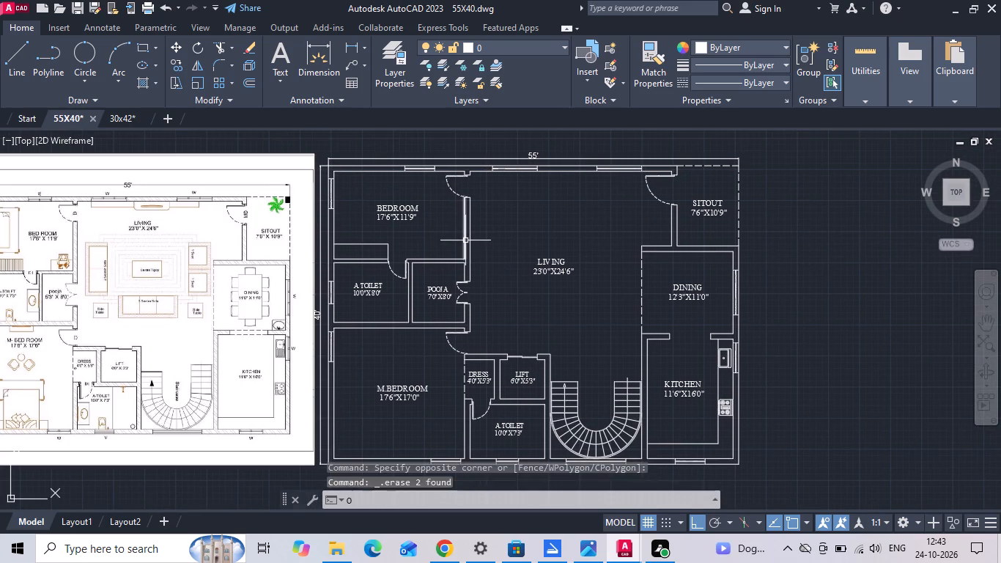
key("space")
type("24")
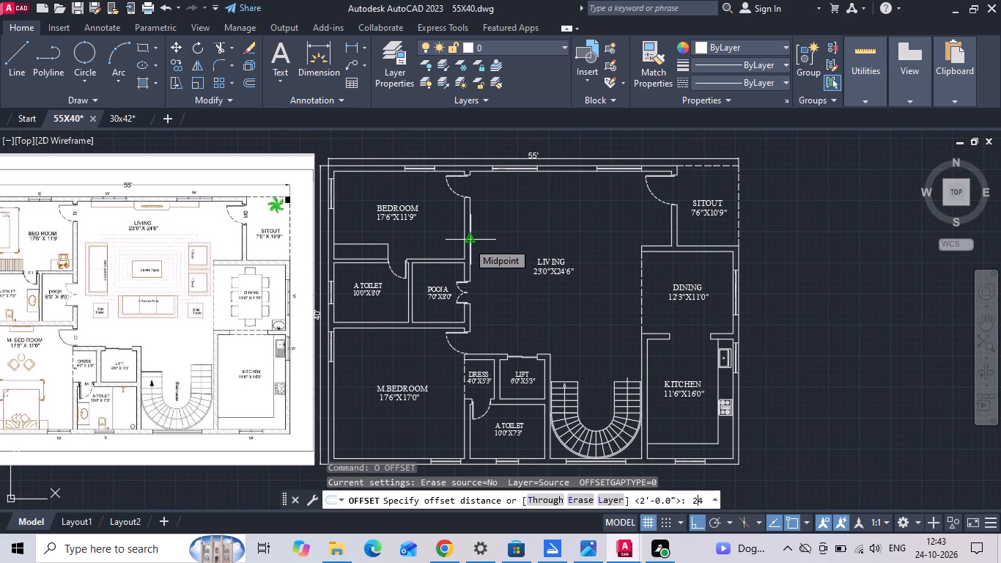
key("space")
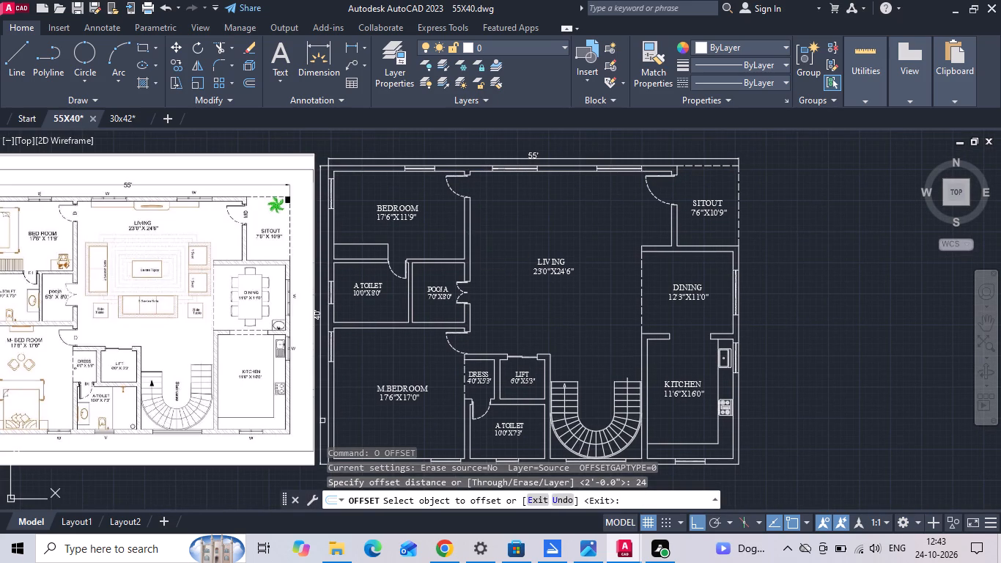
left_click_drag(333, 409, 358, 387)
left_click(385, 360)
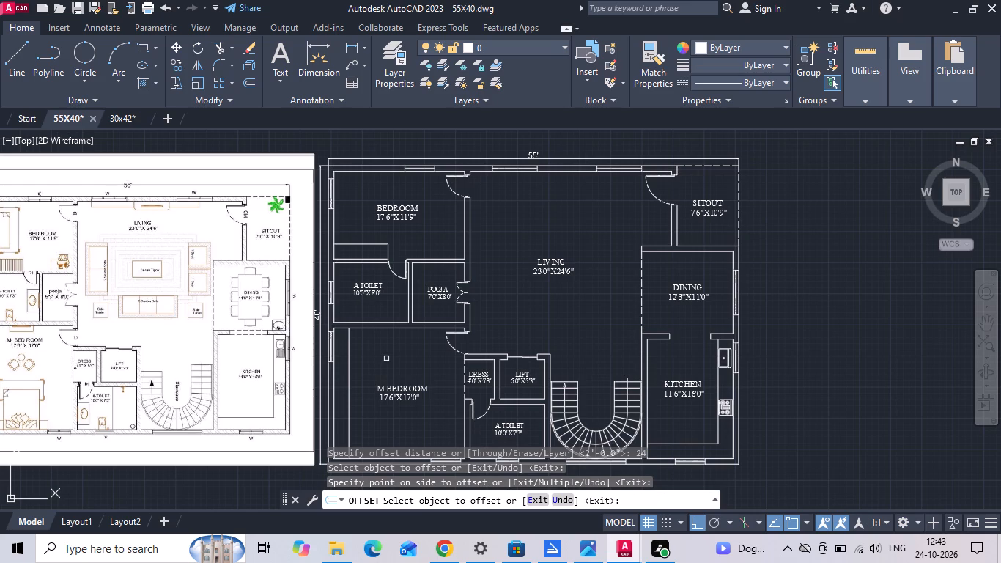
key("Escape")
Save the 55X40 drawing.
key("ctrl+s")
key("ctrl+s")
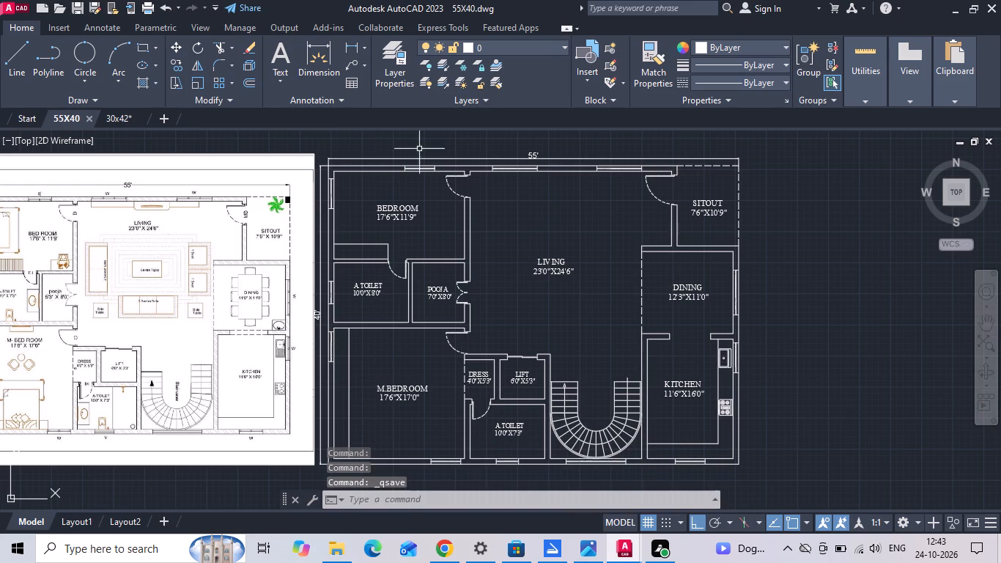
Copy the bedroom, pooja, sitout, M.BEDROOM and both toilet doors to the lower plan, aligning them by the outer corner of the LIFT wall.
scroll(453, 185, "up", 1)
left_click_drag(458, 191, 457, 199)
left_click(448, 210)
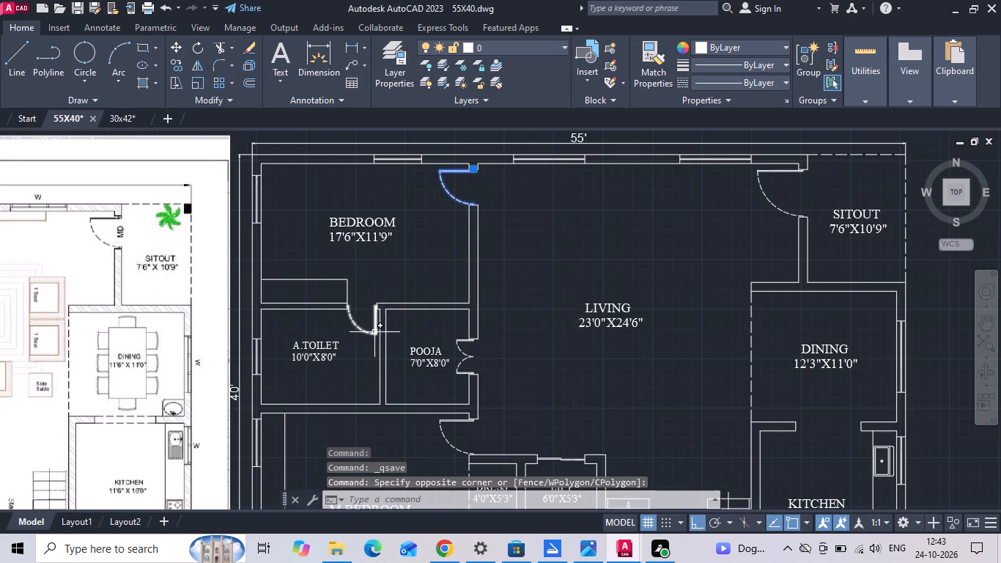
left_click(372, 332)
left_click(470, 357)
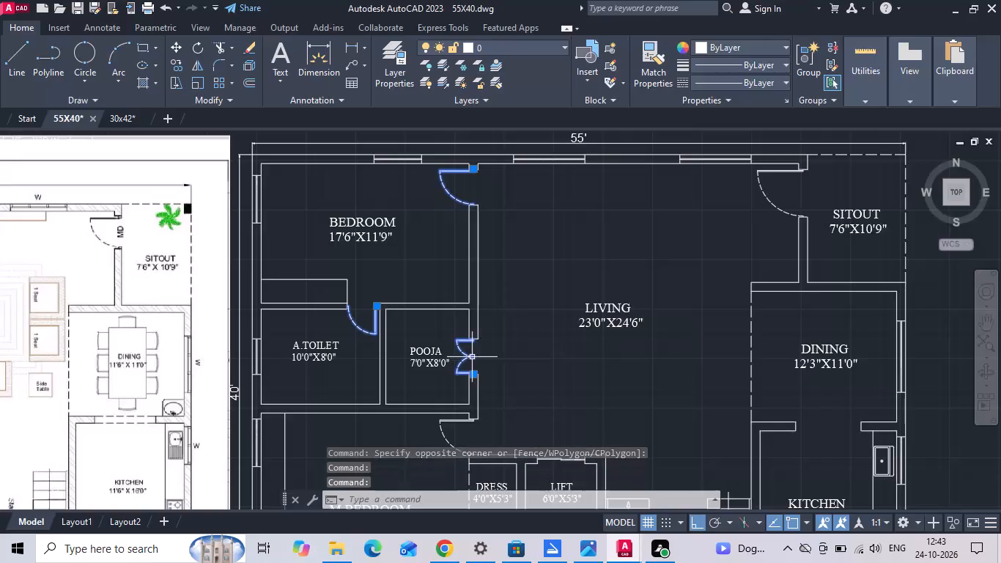
left_click_drag(773, 183, 757, 198)
left_click(755, 199)
middle_click_drag(654, 264, 657, 183)
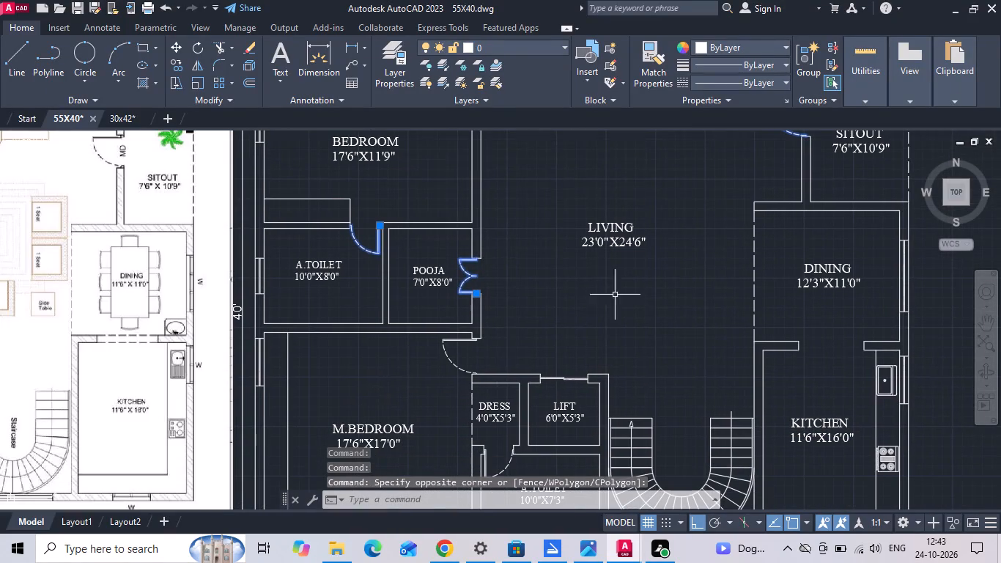
left_click(462, 364)
left_click(418, 367)
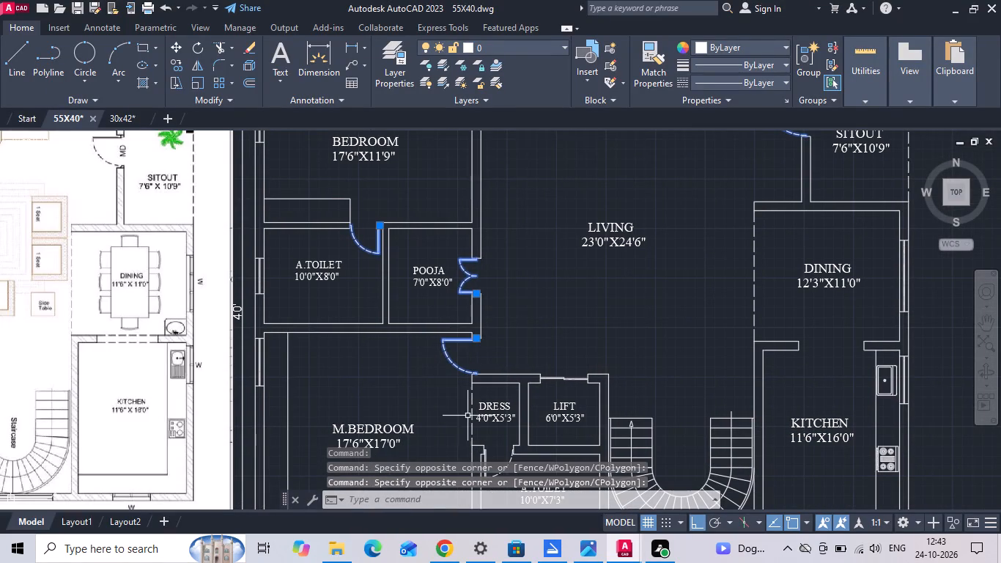
middle_click_drag(465, 409, 441, 286)
left_click(476, 348)
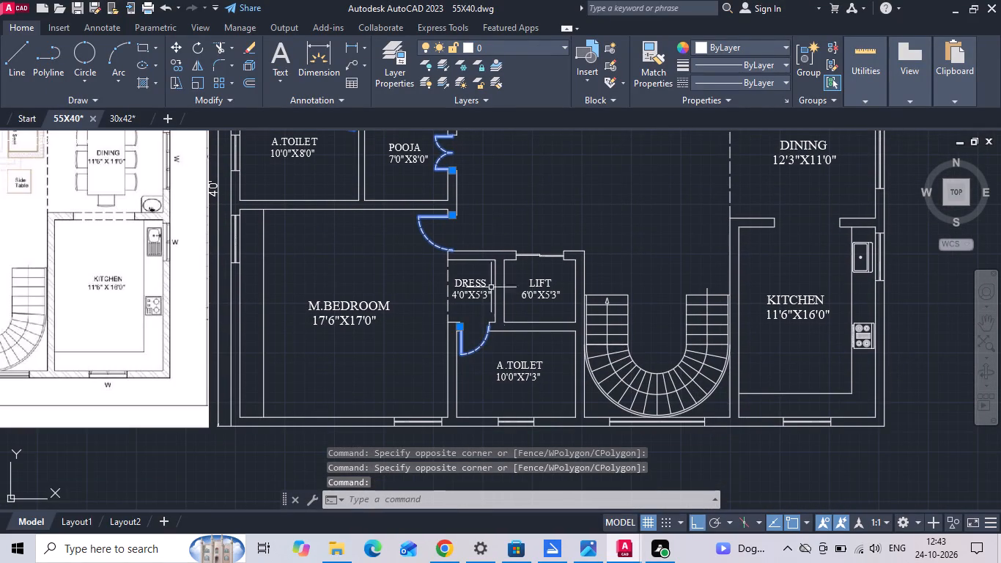
right_click(499, 224)
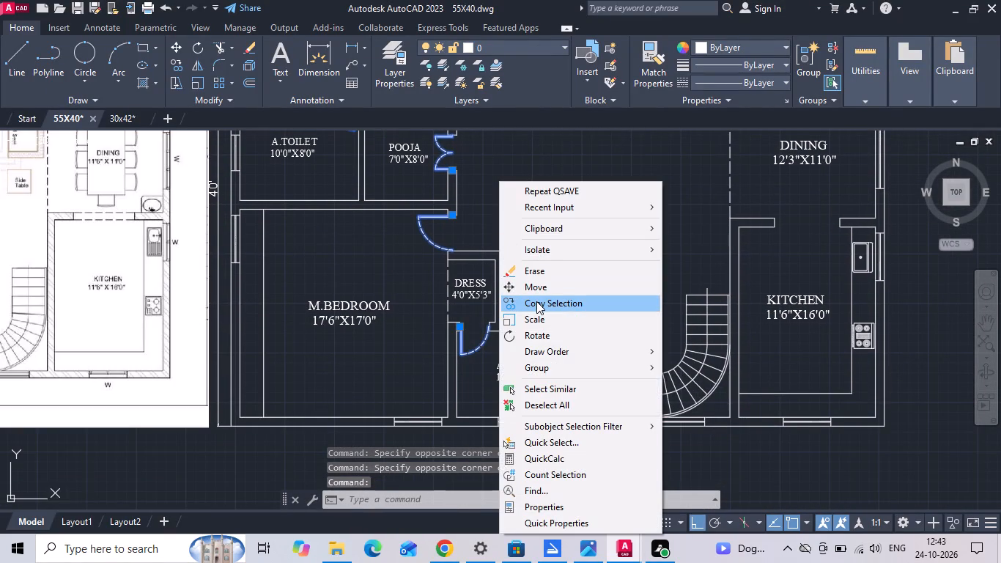
left_click(536, 301)
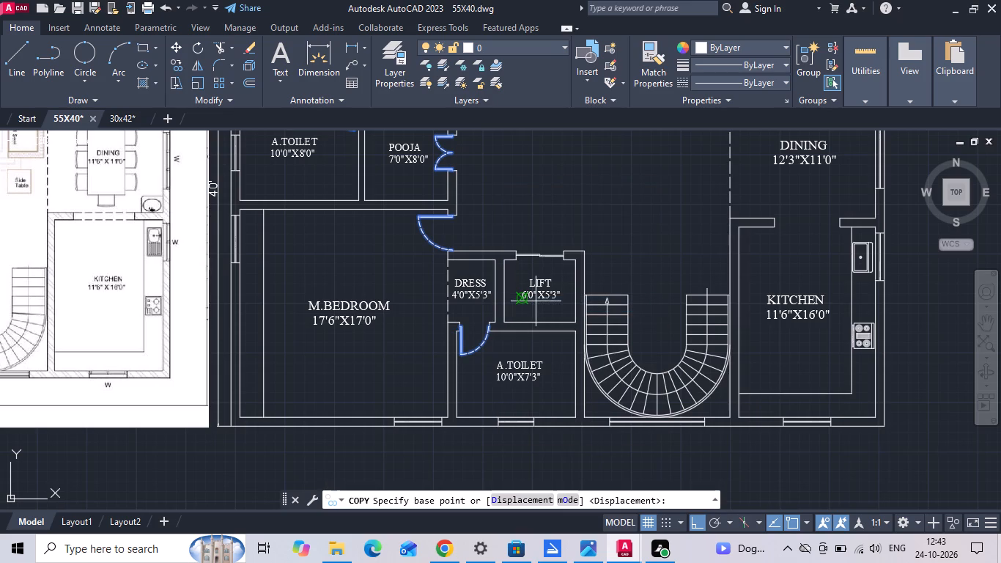
scroll(594, 211, "up", 2)
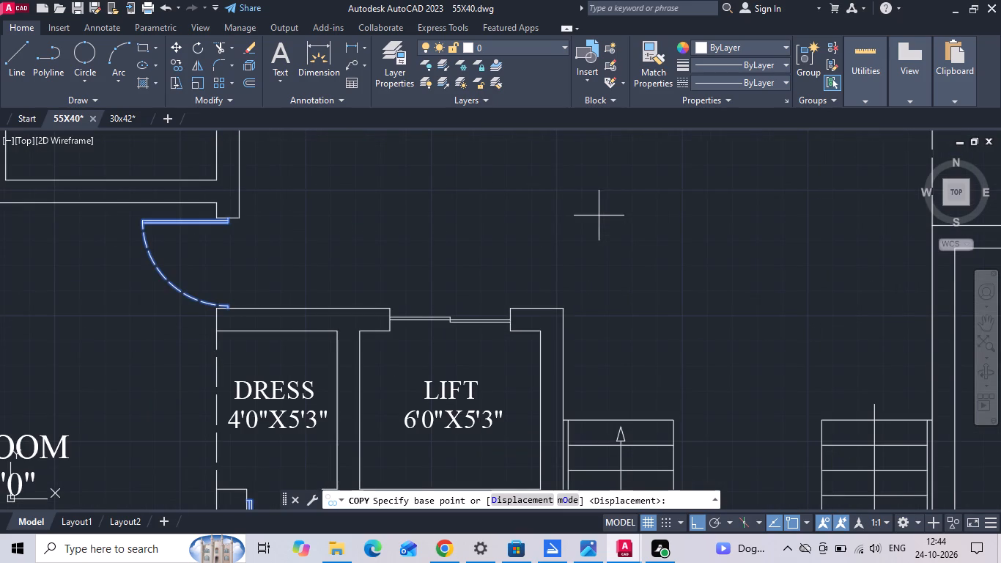
left_click(561, 309)
scroll(554, 229, "down", 5)
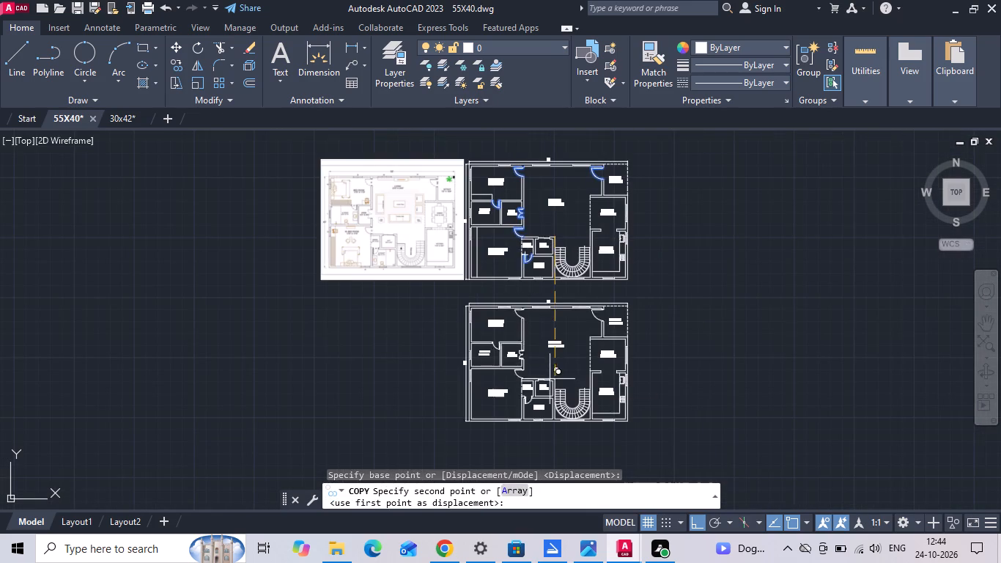
scroll(545, 404, "up", 4)
scroll(591, 249, "up", 2)
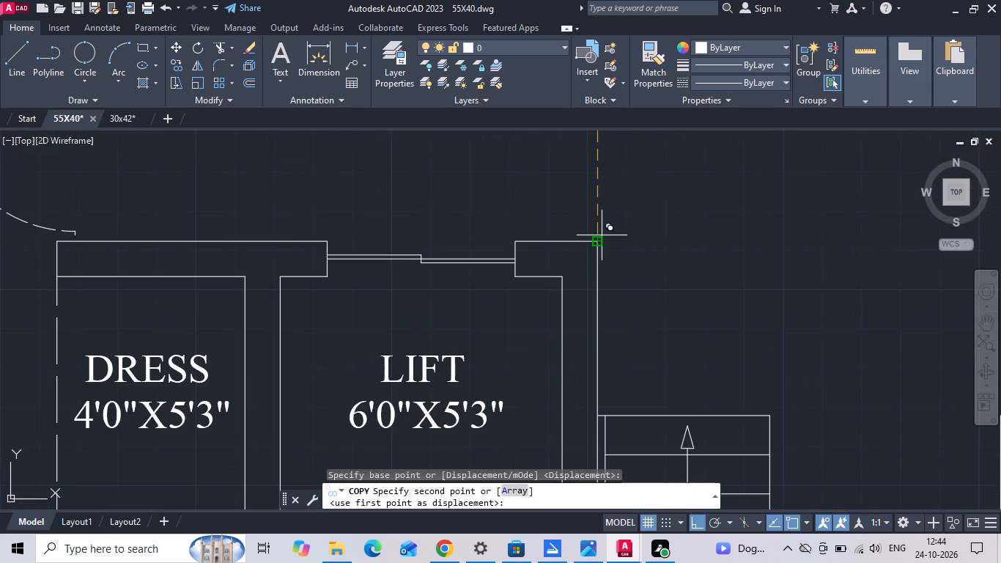
left_click(596, 241)
key("Escape")
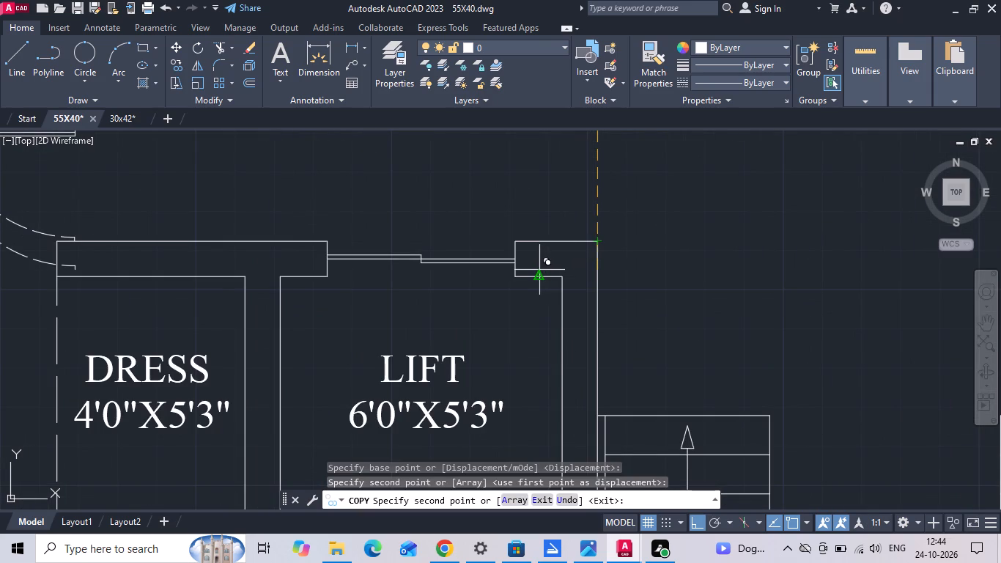
Draw a line across the opening between DINING and KITCHEN in the upper plan, along the wall's dining-side face.
scroll(520, 278, "down", 3)
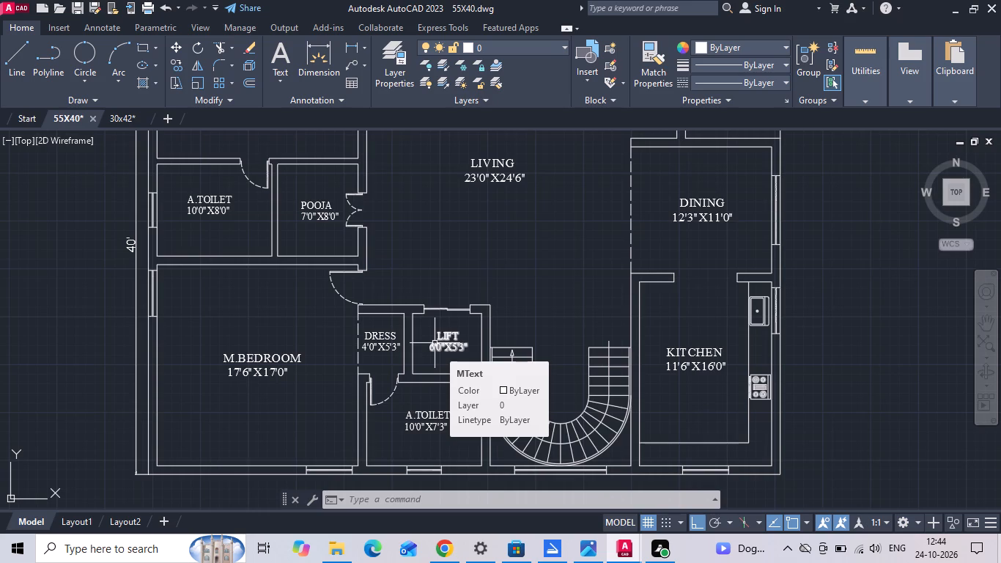
scroll(435, 343, "down", 2)
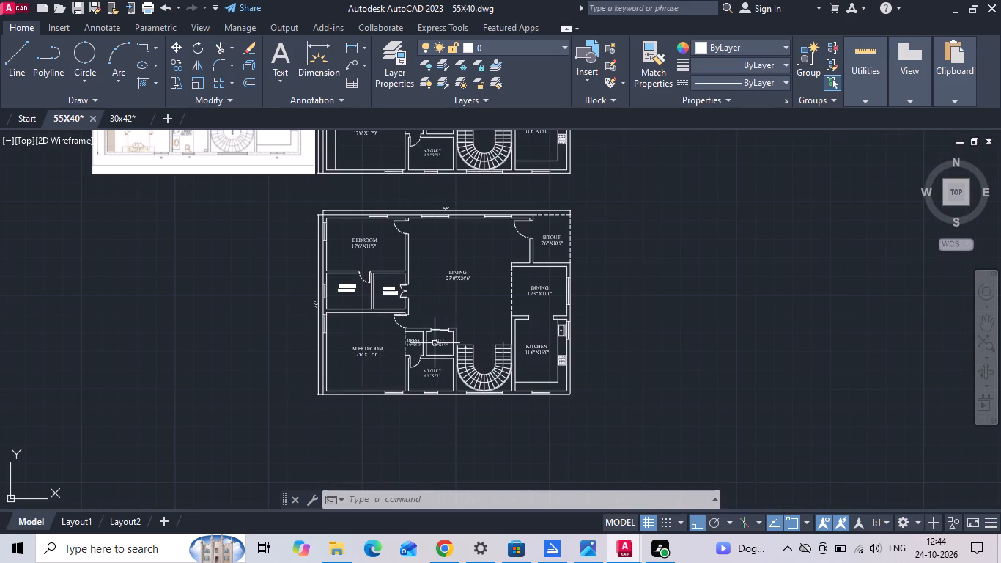
middle_click_drag(451, 345, 677, 336)
scroll(495, 395, "down", 1)
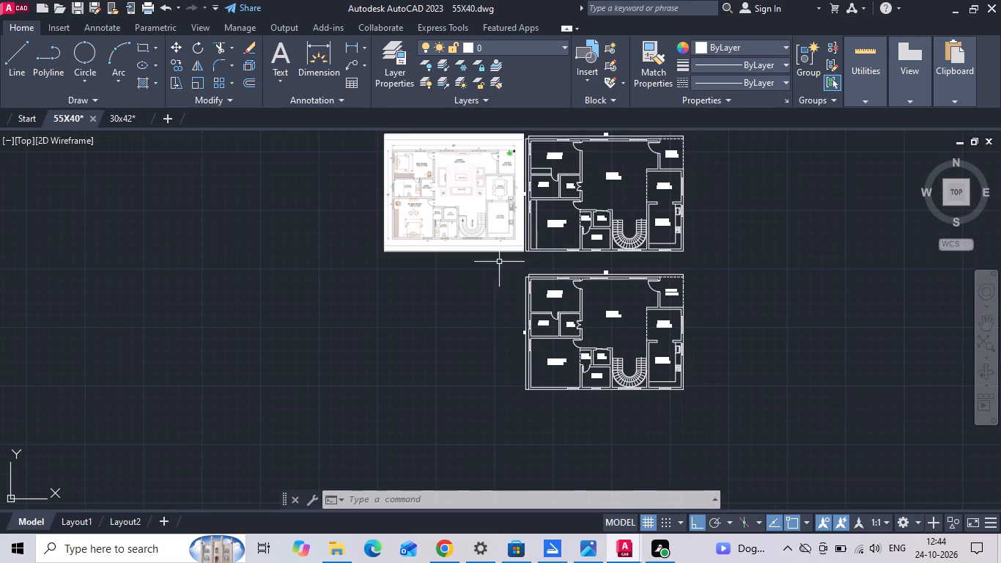
scroll(540, 183, "up", 2)
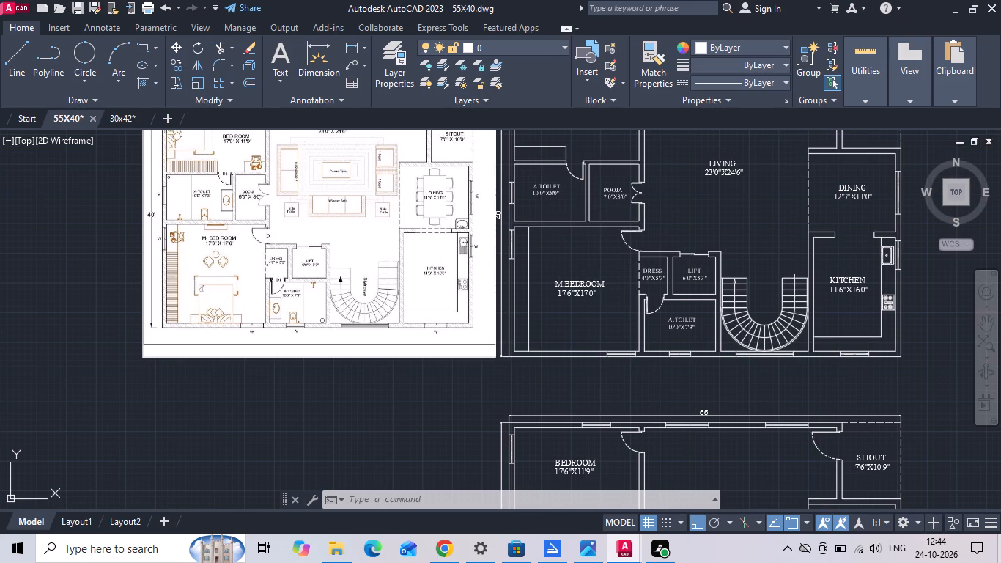
middle_click_drag(256, 276, 110, 383)
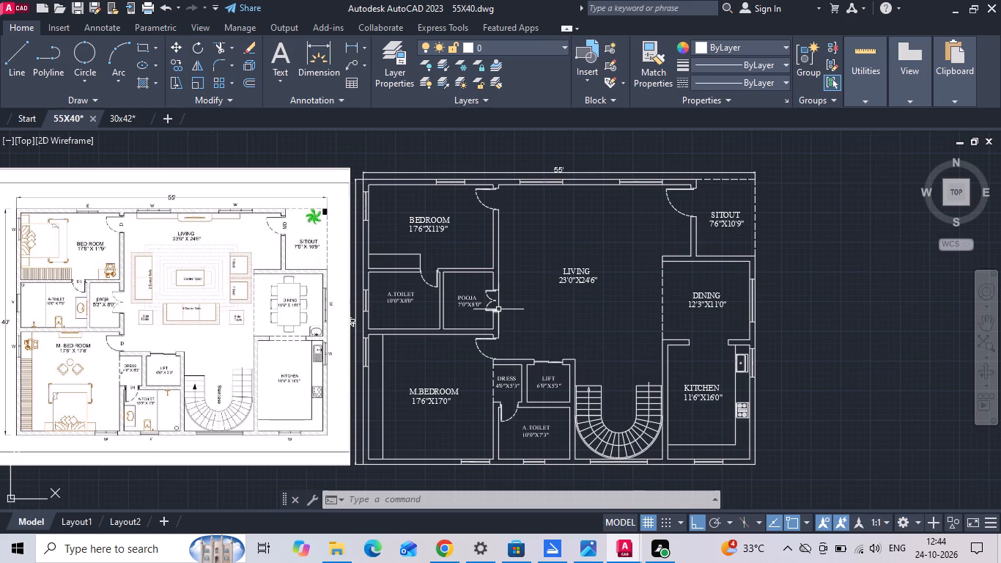
scroll(741, 334, "up", 2)
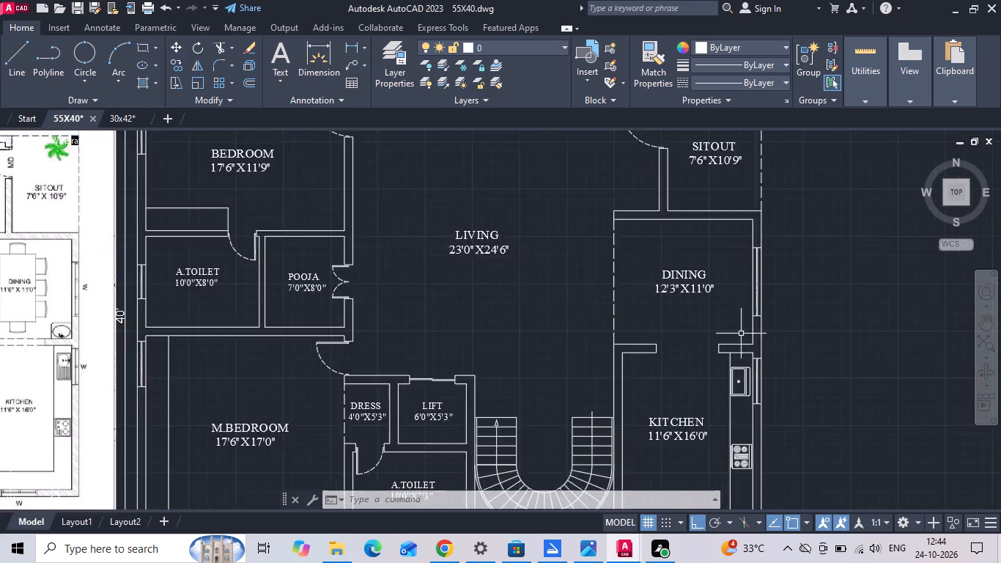
scroll(741, 334, "up", 1)
middle_click_drag(604, 375, 604, 329)
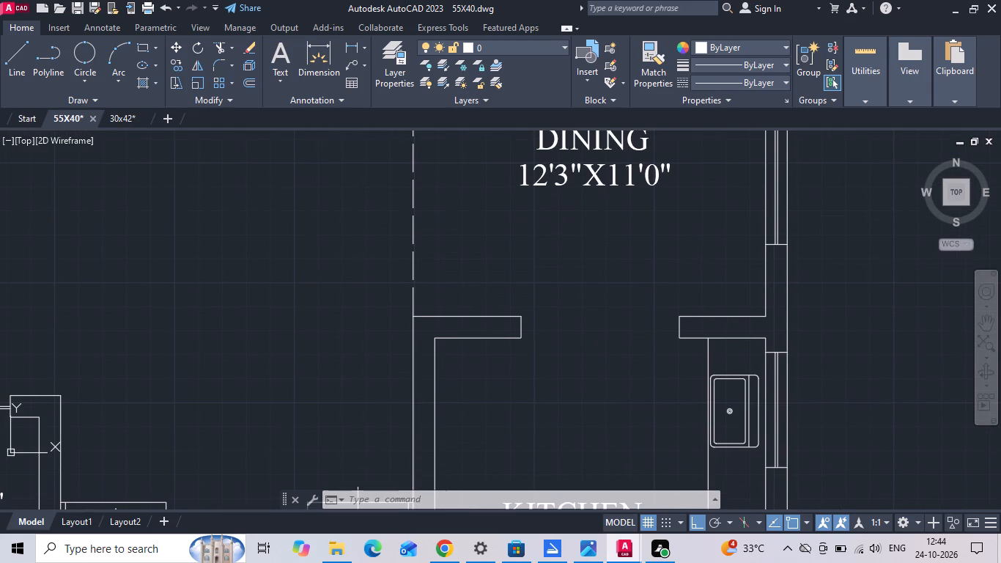
type("L")
key("space")
scroll(572, 382, "up", 1)
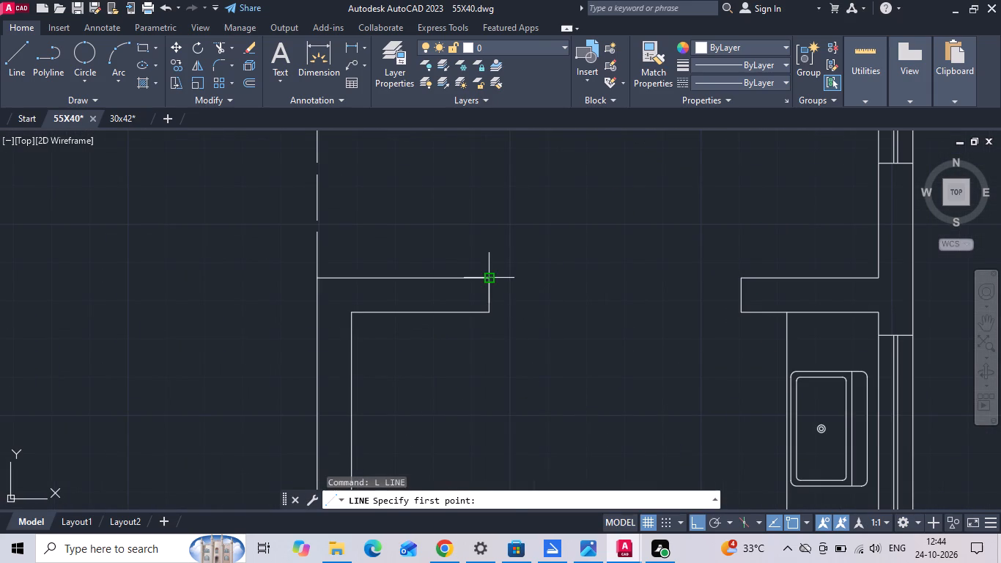
left_click(486, 279)
left_click(742, 281)
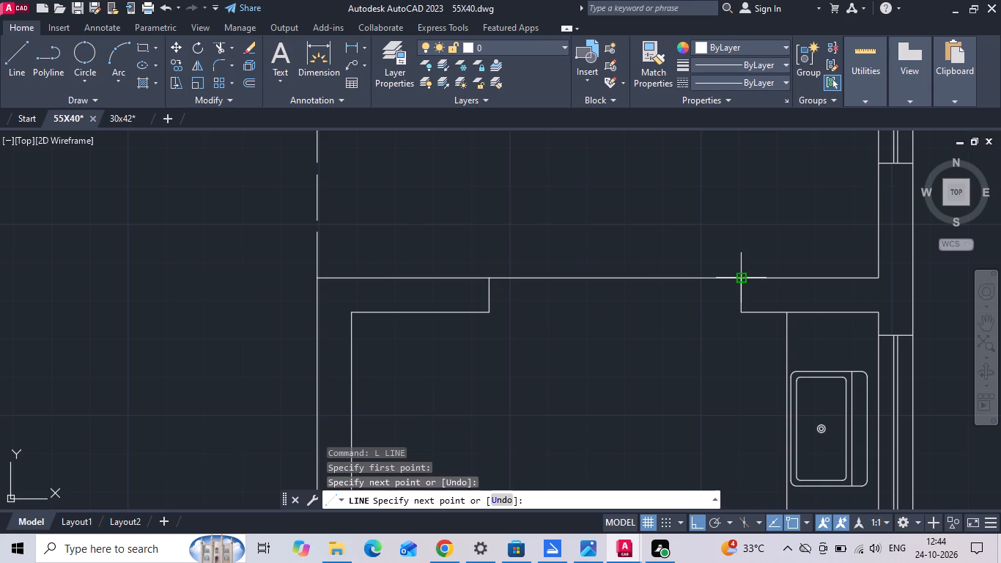
key("Escape")
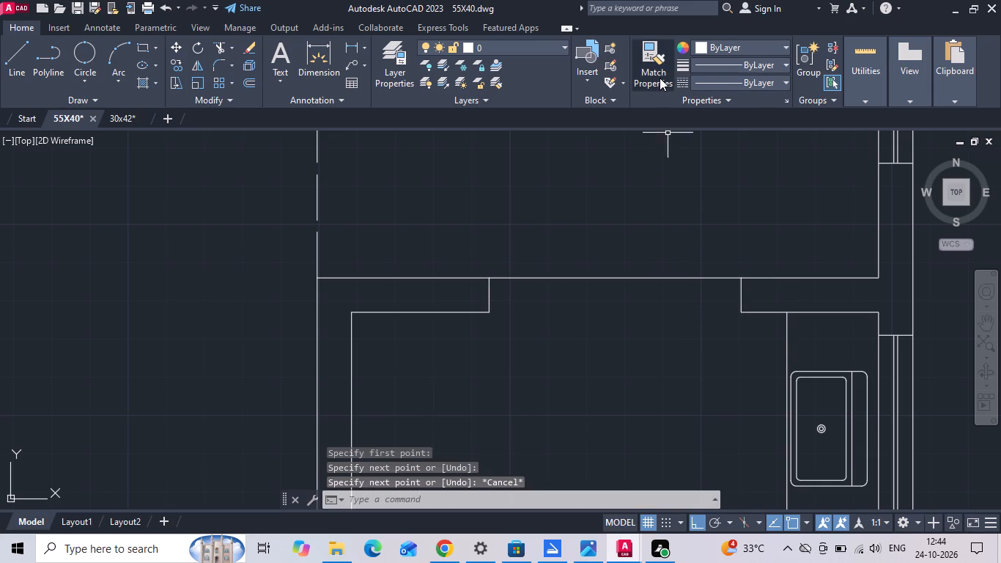
Match the new opening line's properties to the dashed line between LIVING and DINING.
left_click(660, 78)
left_click(316, 258)
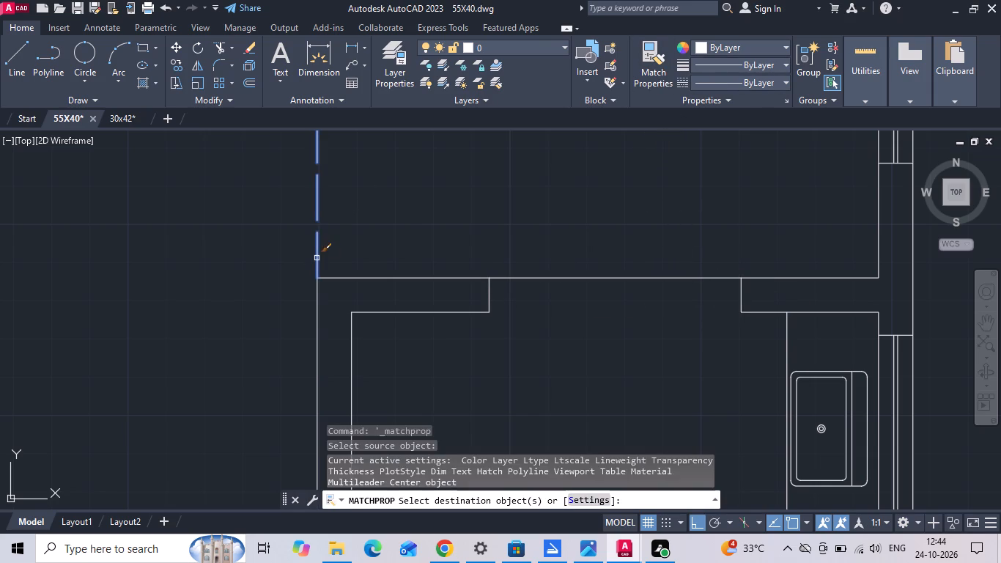
left_click_drag(568, 206, 530, 319)
left_click(529, 326)
key("Escape")
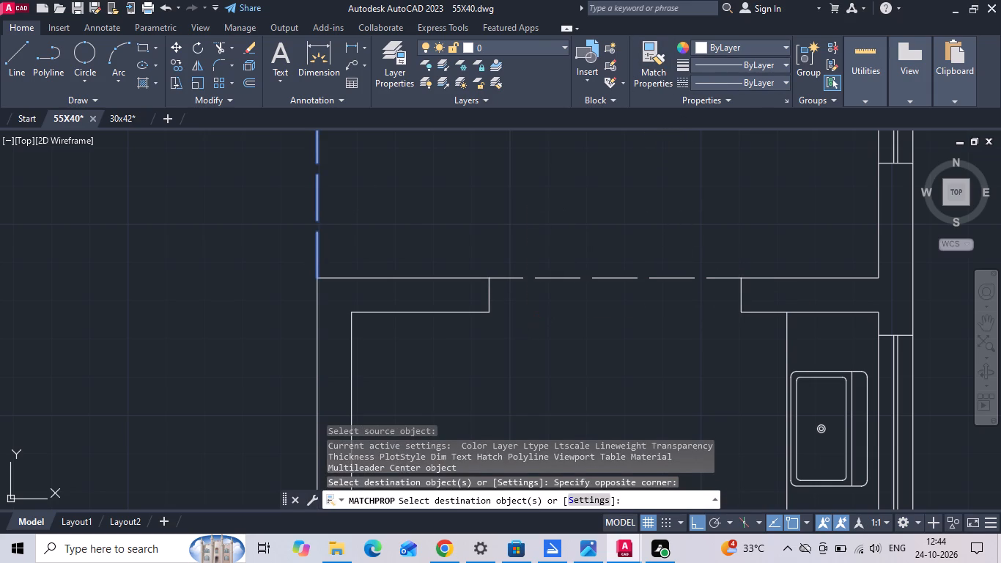
Copy the dashed opening line onto the kitchen-side face of the same wall, starting at the opening's corner.
left_click(594, 321)
left_click(563, 235)
right_click(563, 235)
left_click(580, 279)
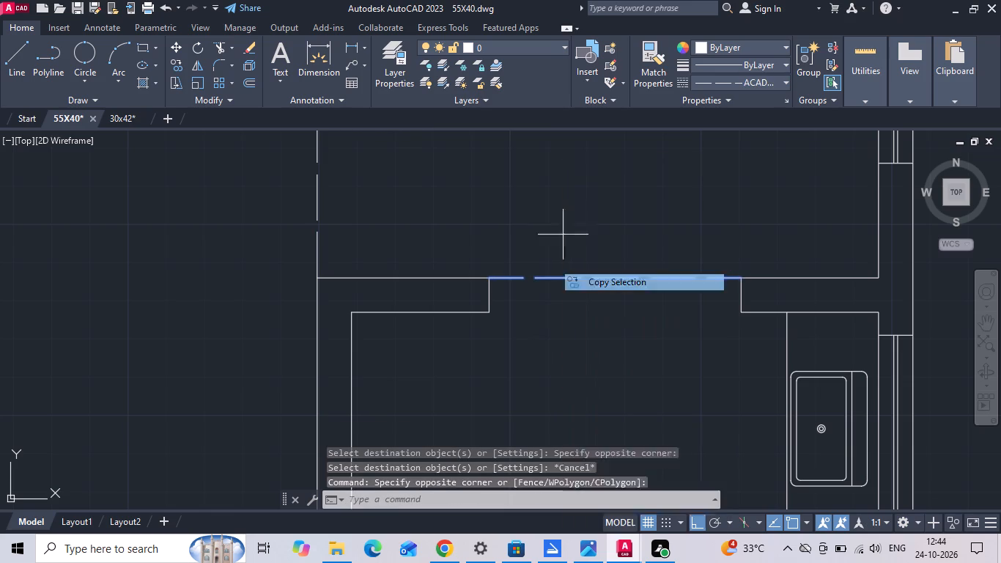
scroll(502, 312, "up", 1)
left_click(482, 256)
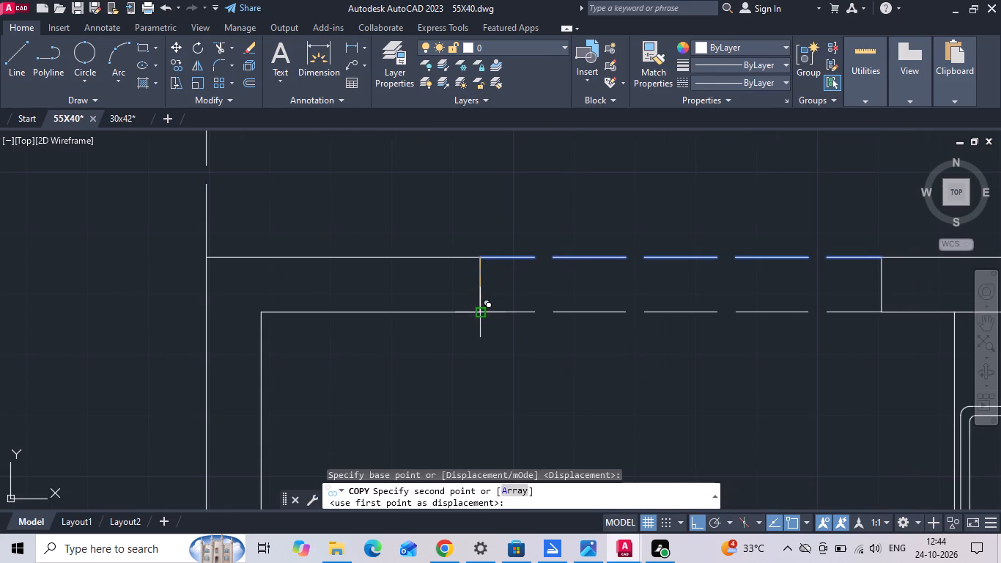
left_click(484, 311)
key("Escape")
Copy both dashed opening lines to the matching opening between DINING and KITCHEN in the lower plan.
scroll(555, 191, "down", 2)
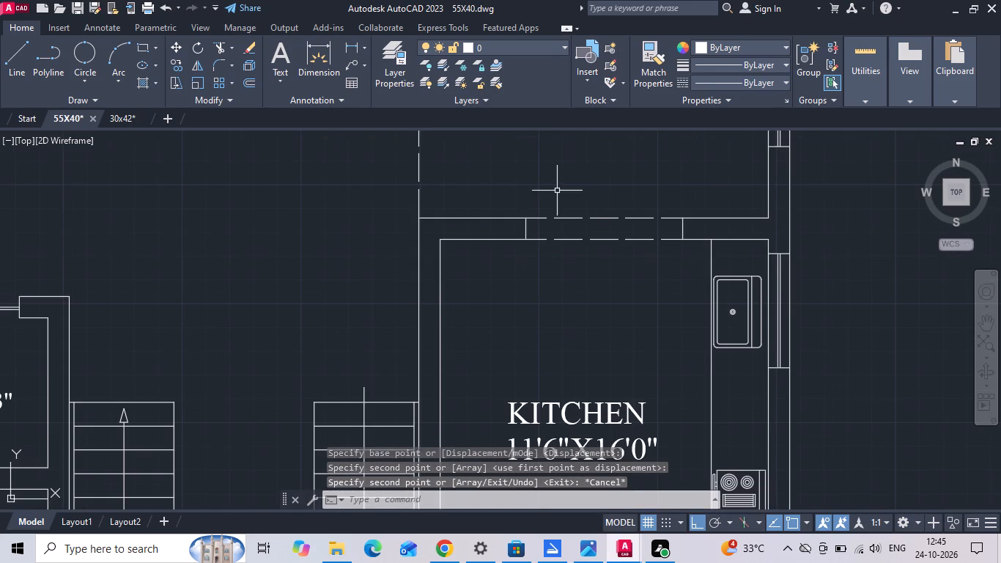
left_click_drag(600, 203, 586, 257)
left_click(585, 271)
right_click(585, 271)
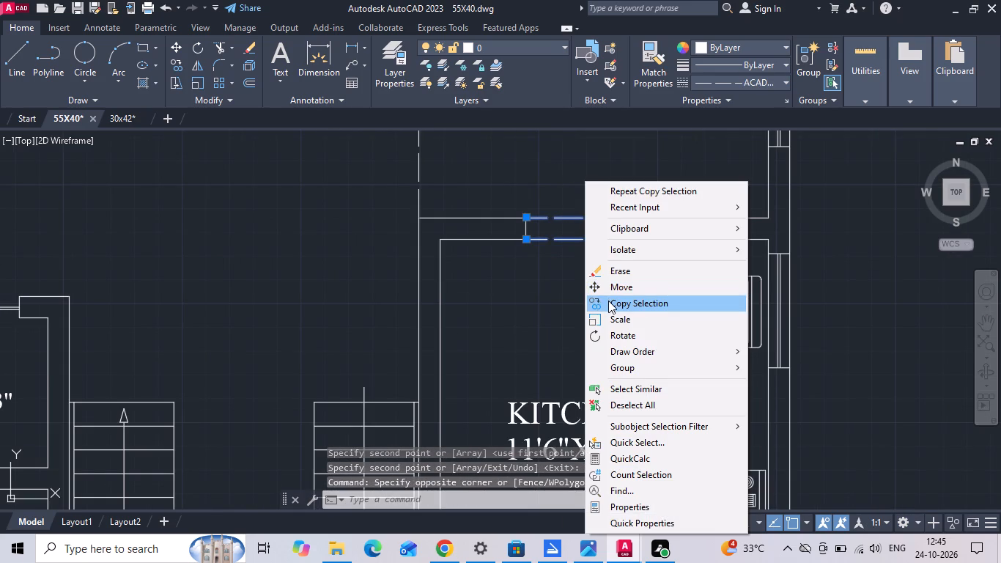
left_click(608, 301)
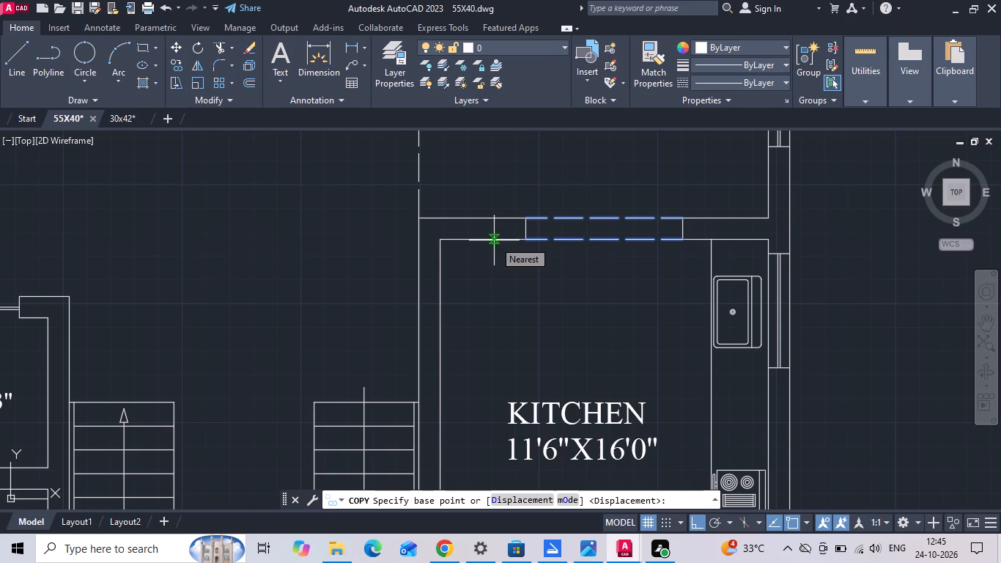
scroll(495, 240, "up", 2)
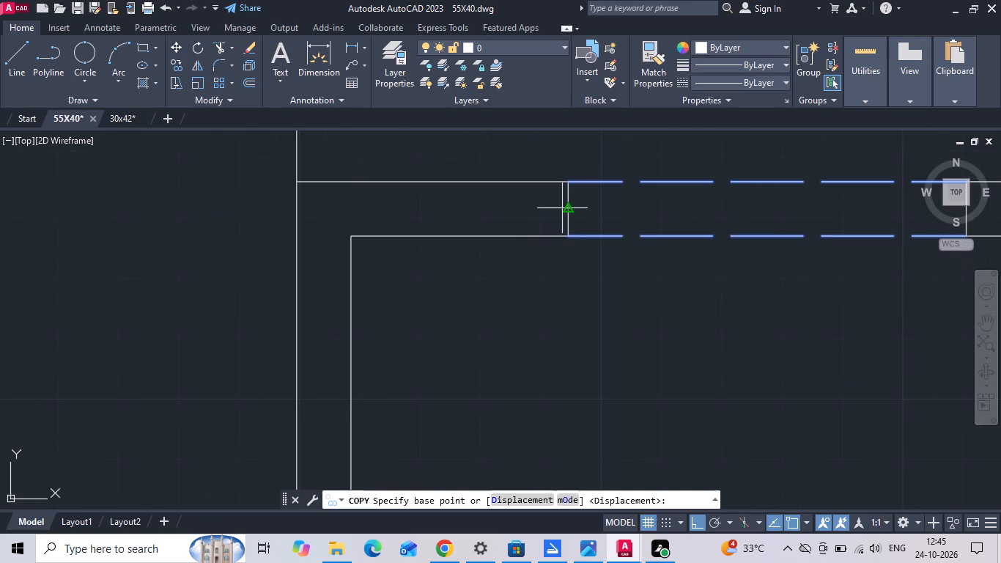
middle_click_drag(505, 246, 448, 350)
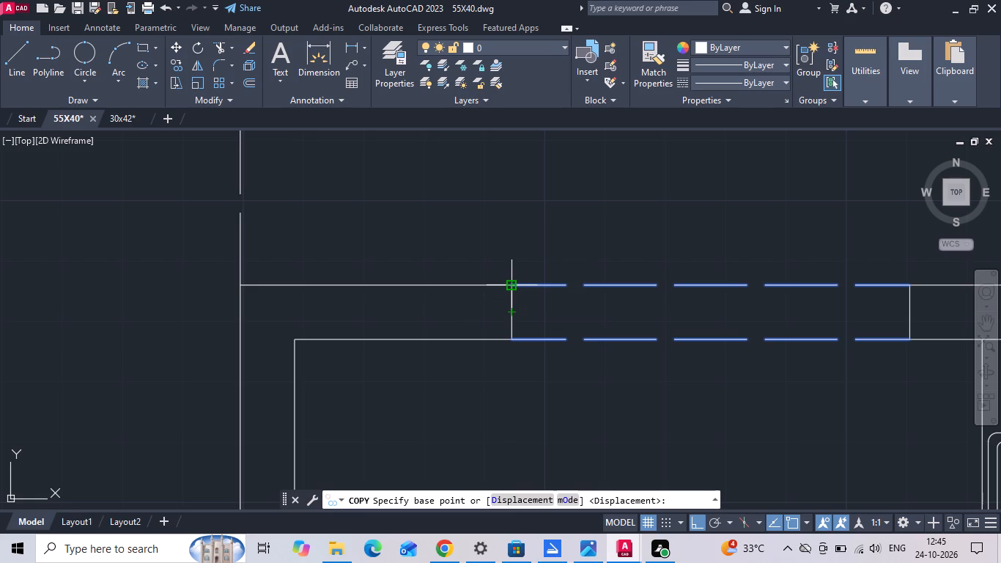
left_click(511, 283)
scroll(511, 229, "down", 6)
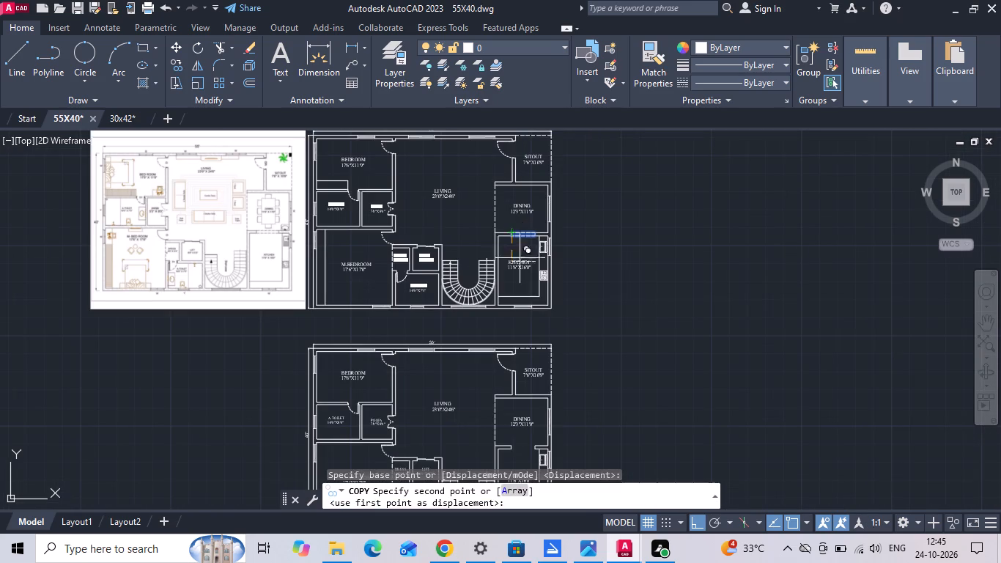
middle_click_drag(533, 342, 522, 232)
scroll(536, 356, "up", 2)
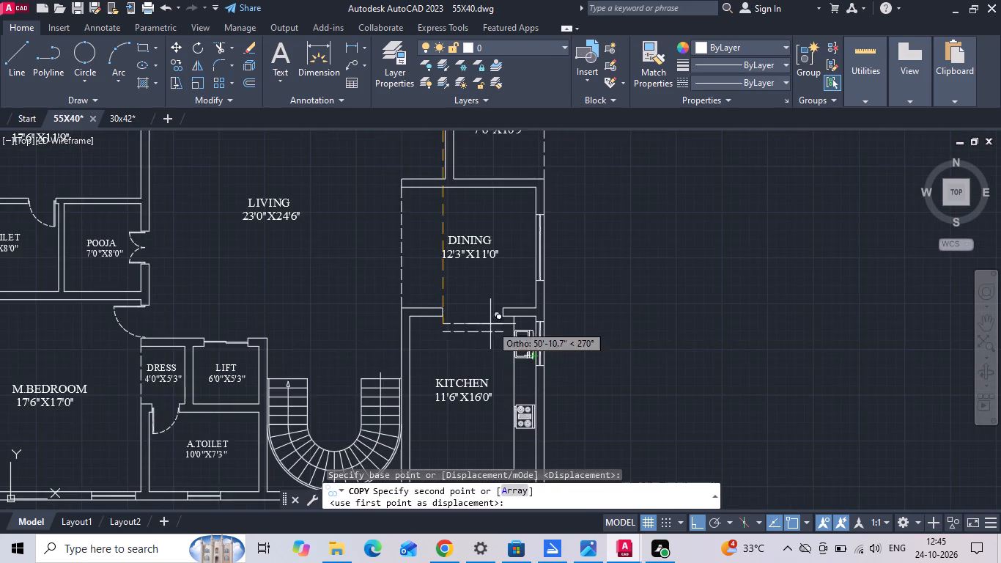
scroll(484, 320, "up", 2)
left_click(381, 289)
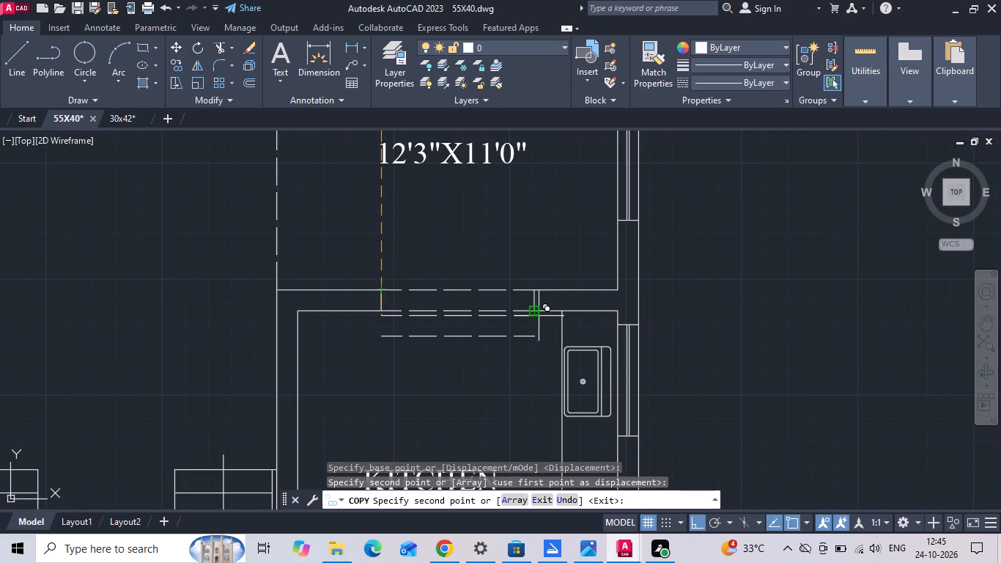
key("Escape")
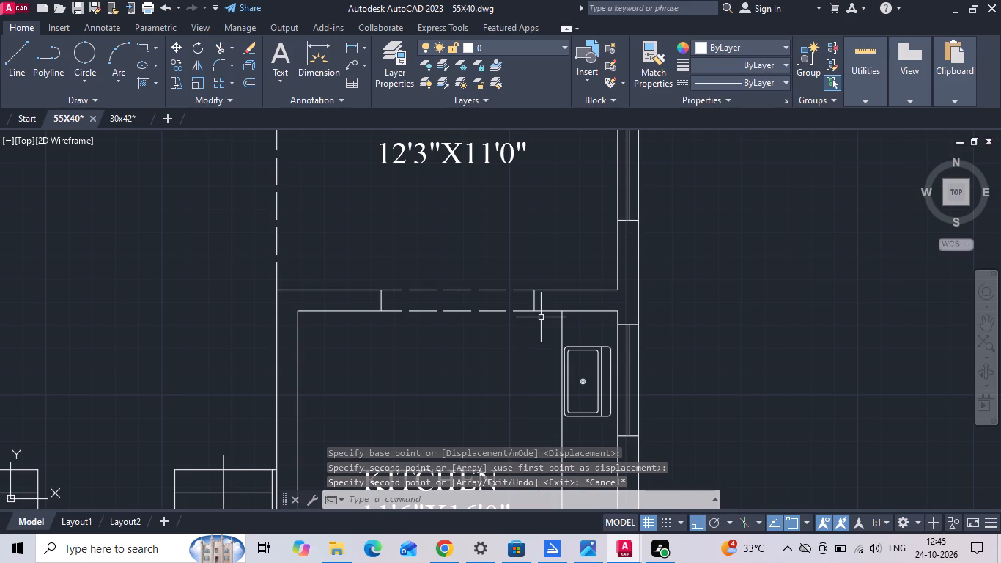
Add a linear dimension for the BEDROOM's inside width in the lower plan, placed just inside its north wall.
scroll(541, 317, "down", 1)
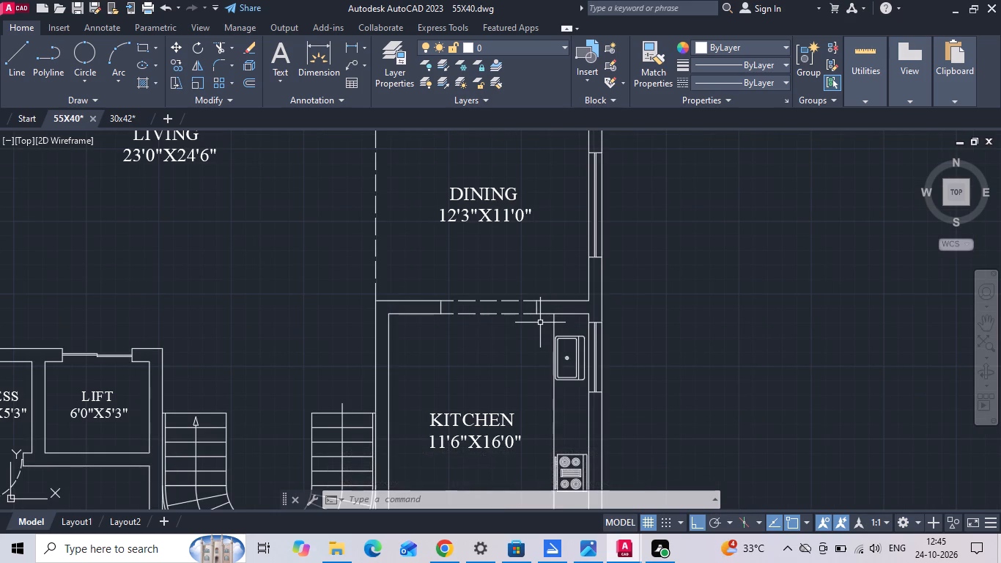
middle_click_drag(440, 340, 514, 346)
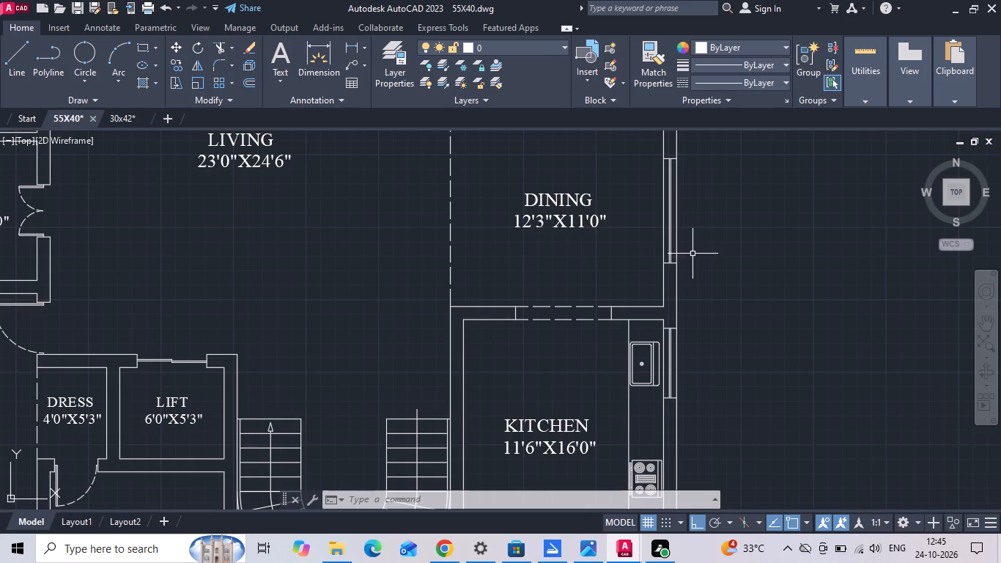
scroll(692, 254, "down", 2)
middle_click_drag(390, 308, 388, 377)
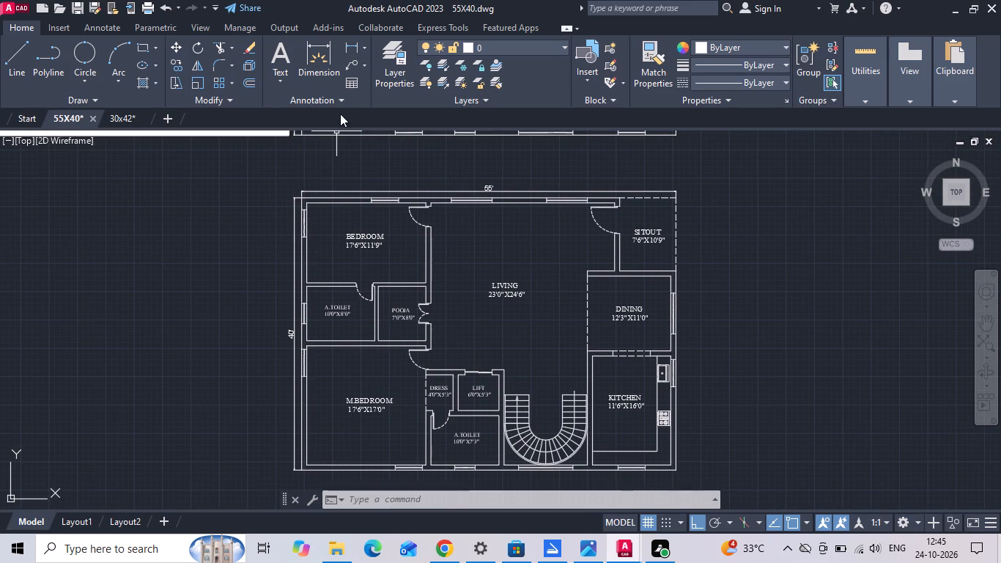
left_click(349, 45)
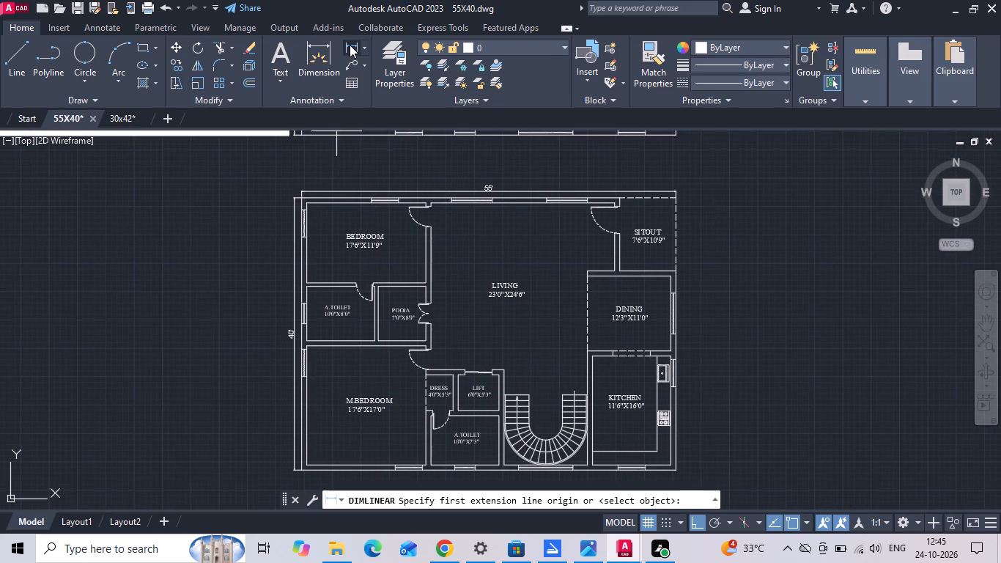
scroll(305, 215, "up", 2)
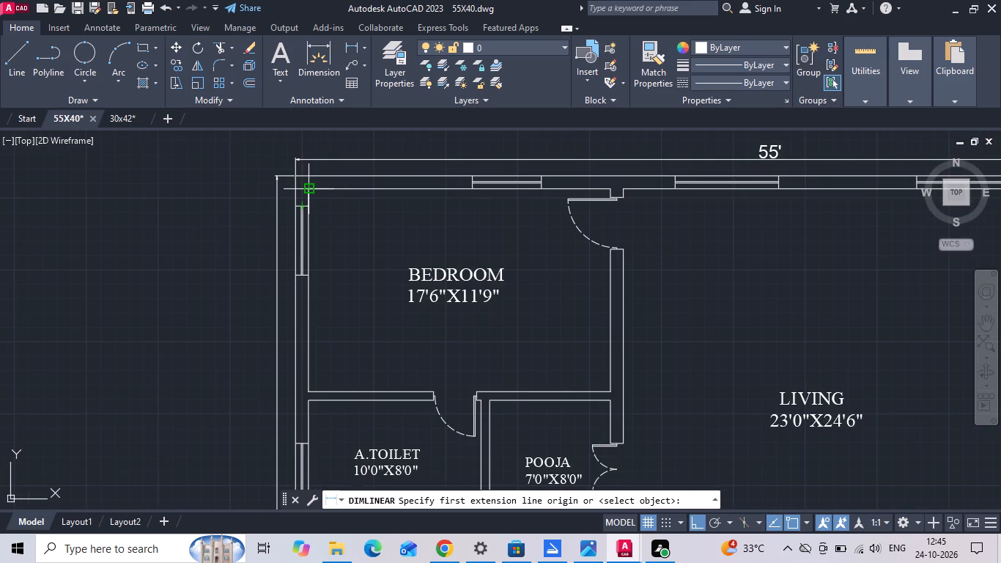
left_click(312, 193)
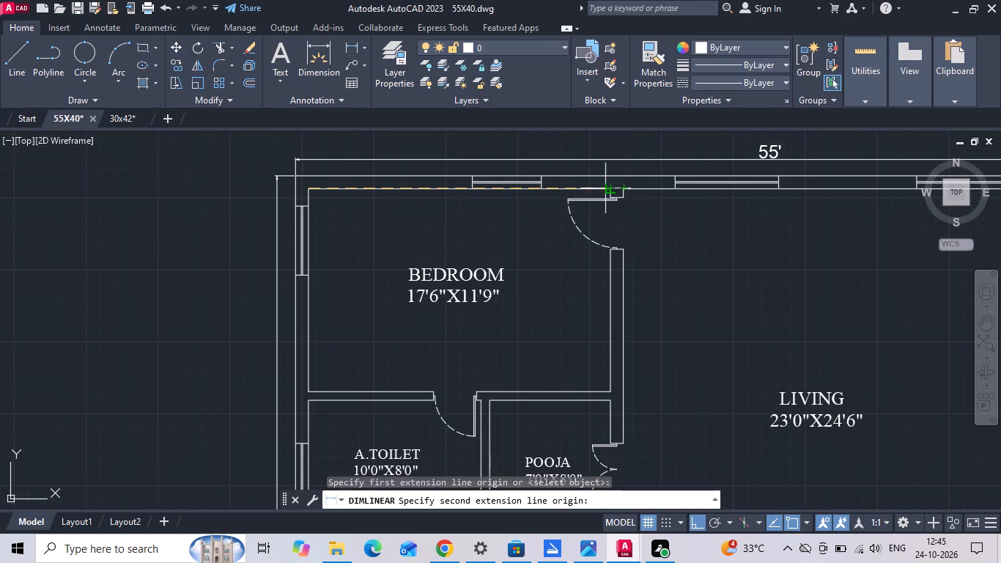
scroll(607, 187, "up", 2)
left_click(613, 191)
scroll(610, 202, "down", 1)
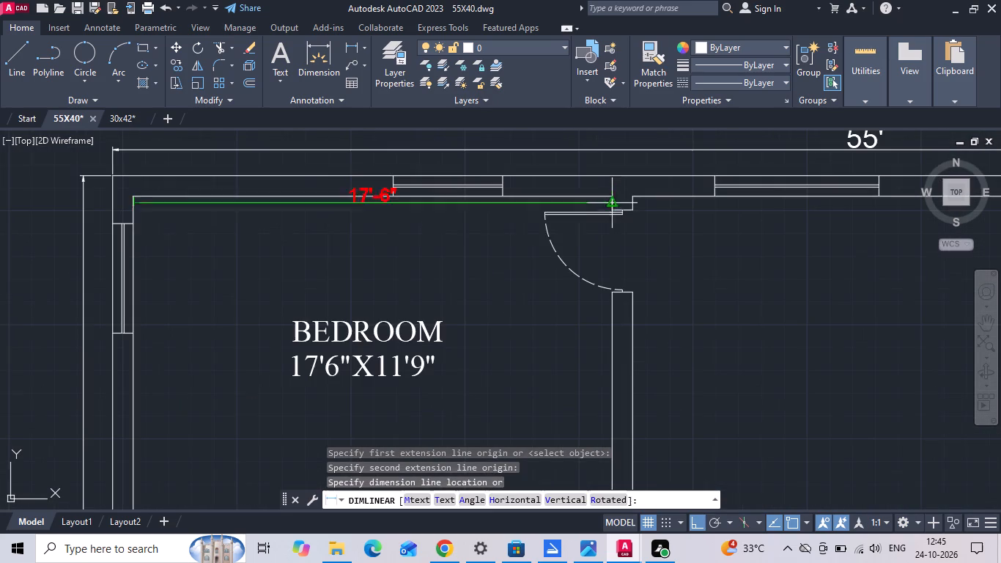
scroll(380, 221, "up", 1)
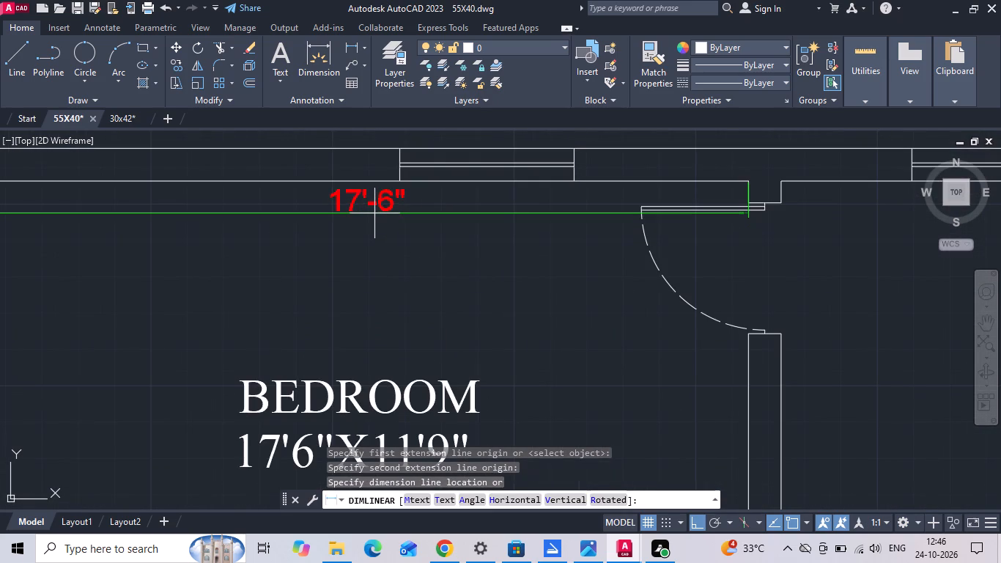
left_click(374, 213)
Add a linear dimension for the BEDROOM's inside north-south length, placed just inside its west wall.
left_click(347, 45)
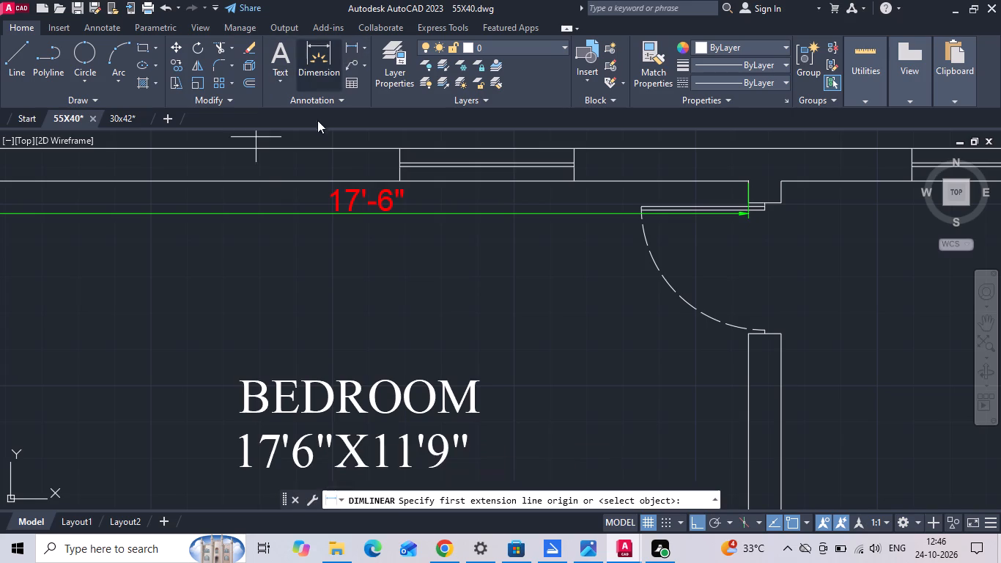
middle_click_drag(222, 196, 465, 136)
middle_click_drag(292, 232, 309, 296)
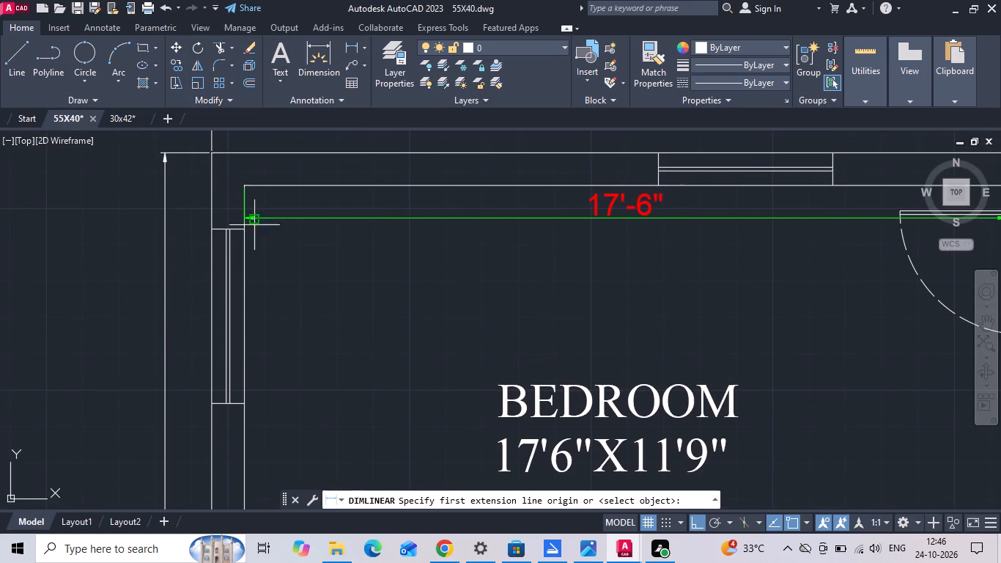
left_click(242, 187)
scroll(261, 184, "down", 2)
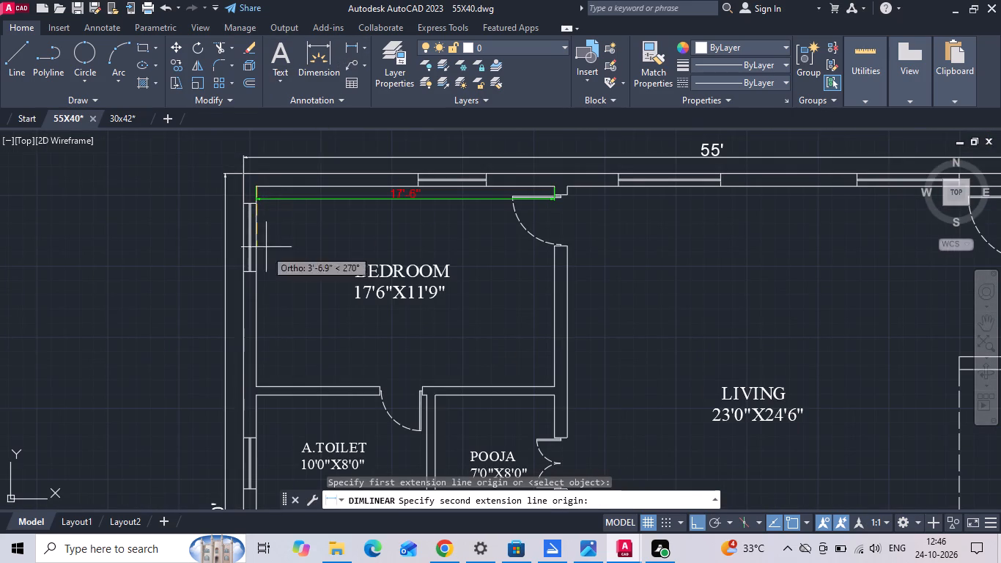
middle_click(261, 290)
left_click(256, 383)
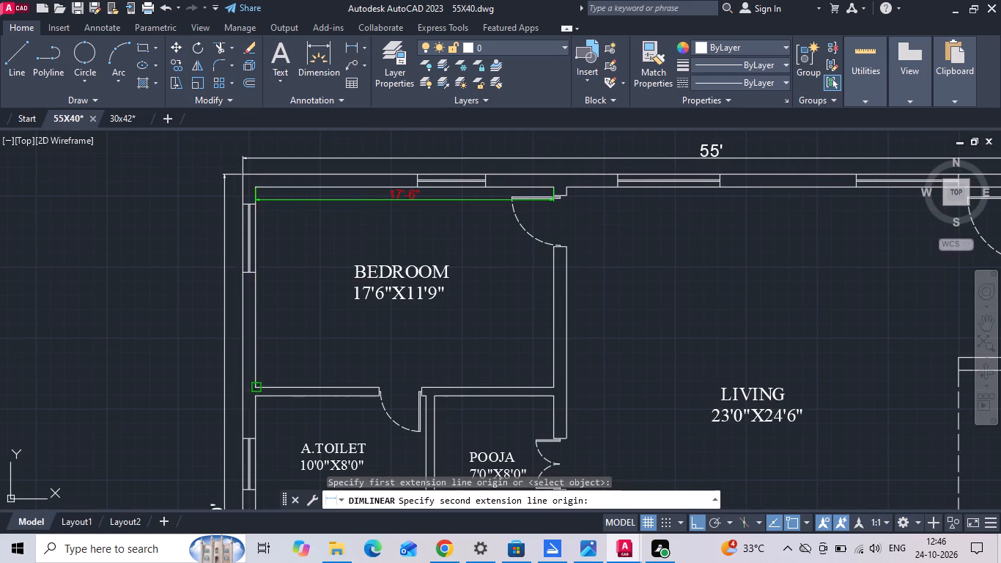
scroll(265, 372, "up", 3)
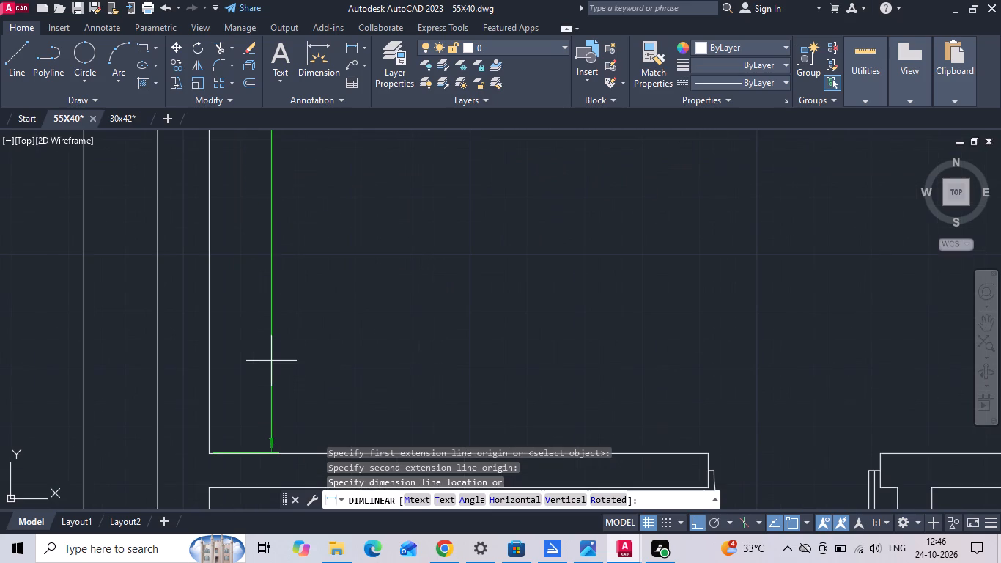
left_click(267, 358)
scroll(265, 354, "down", 3)
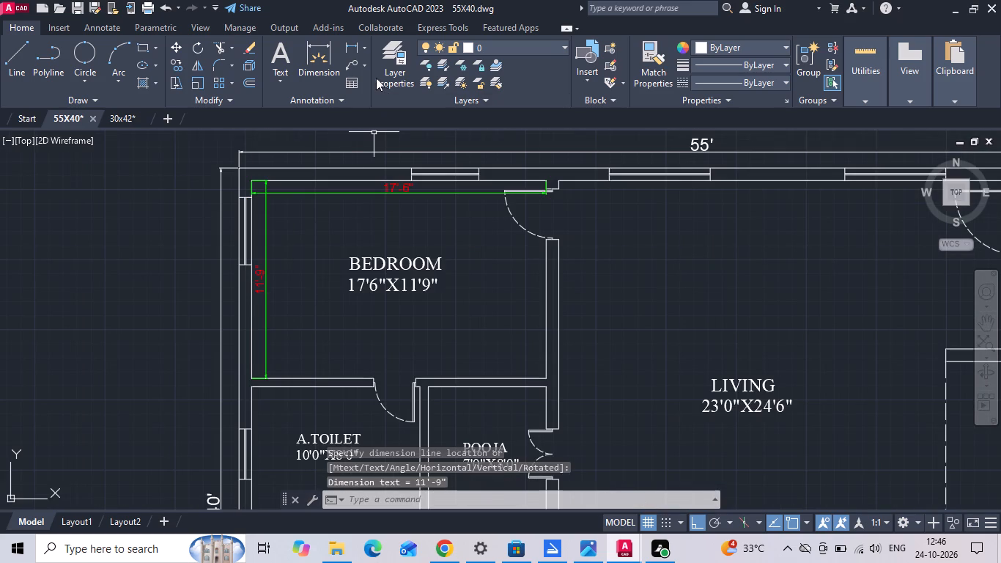
Dimension the BEDROOM's south wall from the inside southwest corner to the near jamb of the A.TOILET door, placed just inside the room.
left_click(352, 51)
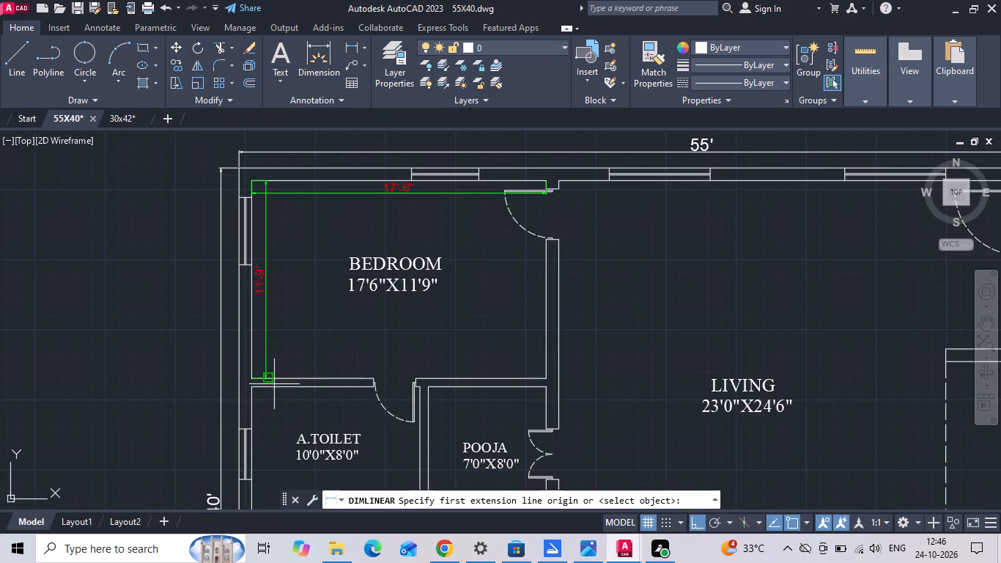
scroll(287, 380, "up", 2)
left_click(196, 378)
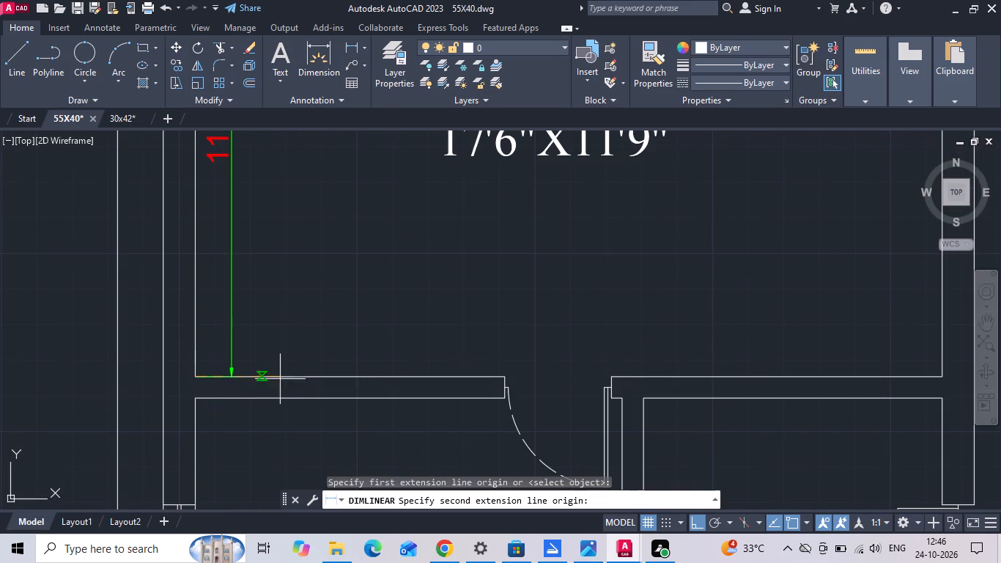
left_click(507, 377)
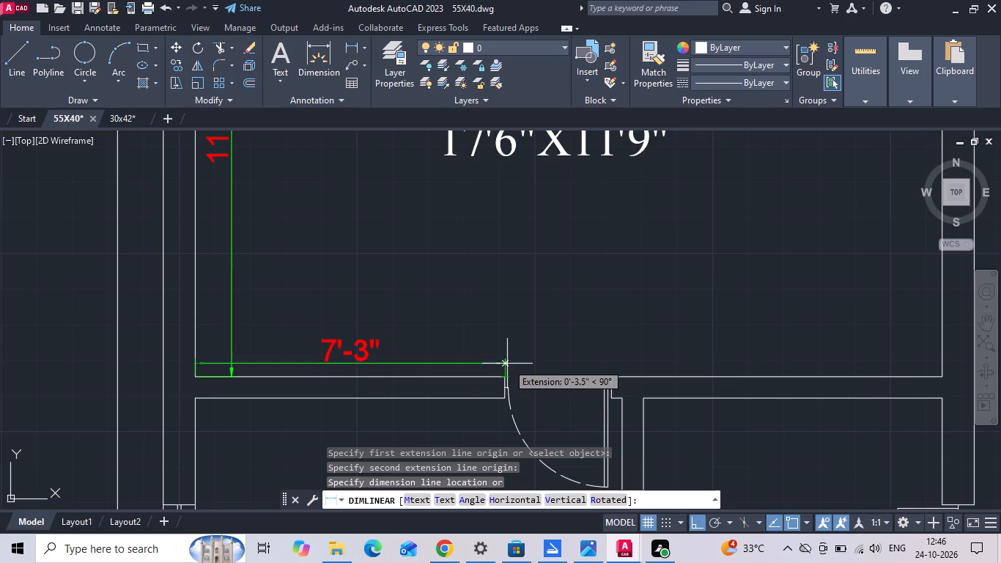
left_click(507, 361)
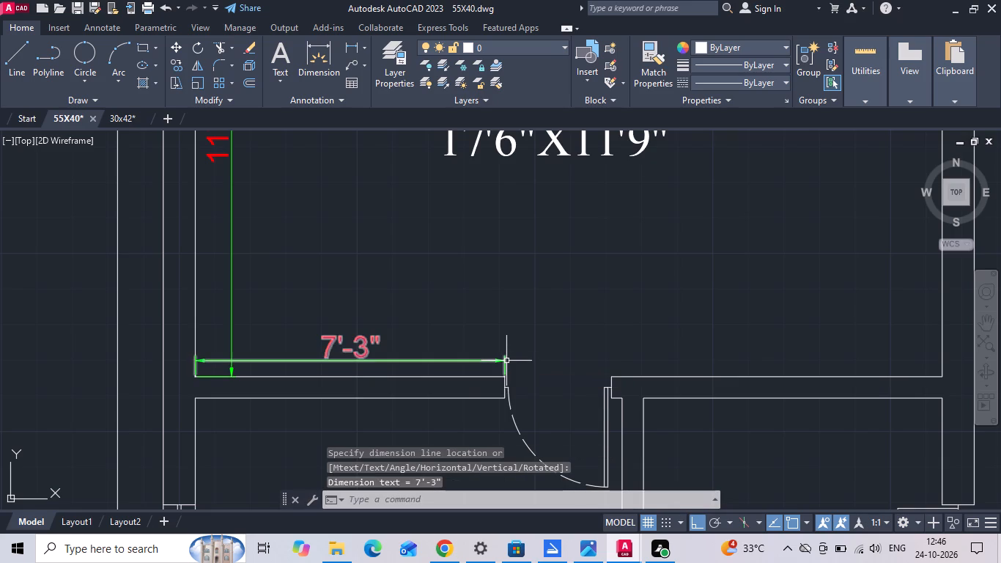
Continue the south wall dimension across the A.TOILET door opening and on to the BEDROOM's inside southeast corner.
type("DIMCNT")
key("space")
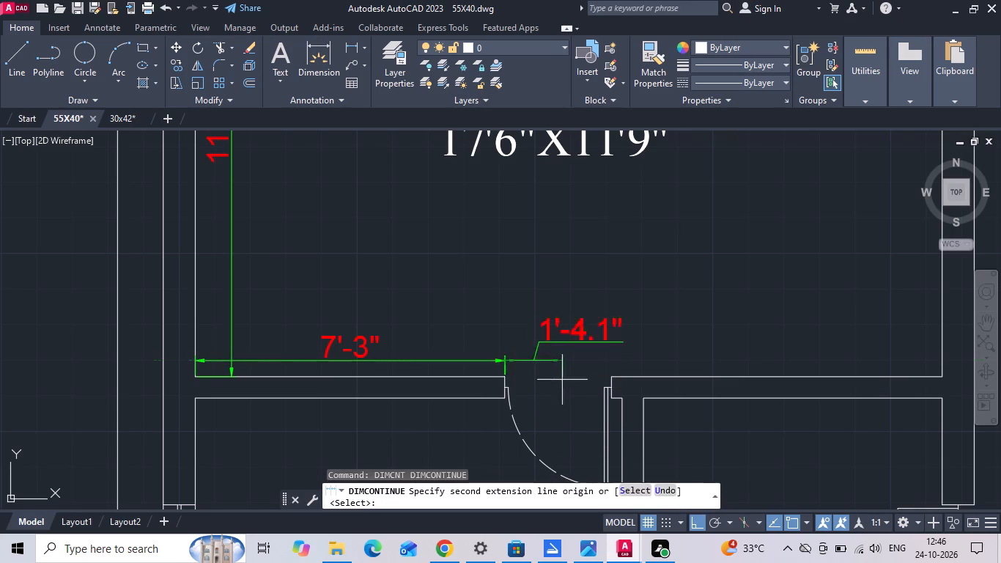
scroll(580, 361, "up", 2)
left_click(655, 406)
scroll(218, 289, "down", 1)
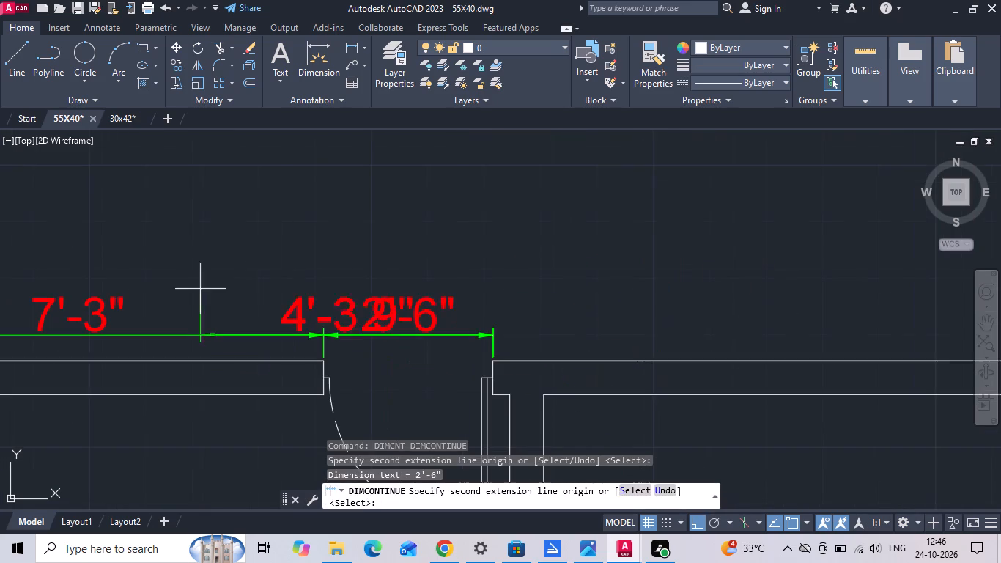
middle_click_drag(769, 292, 273, 292)
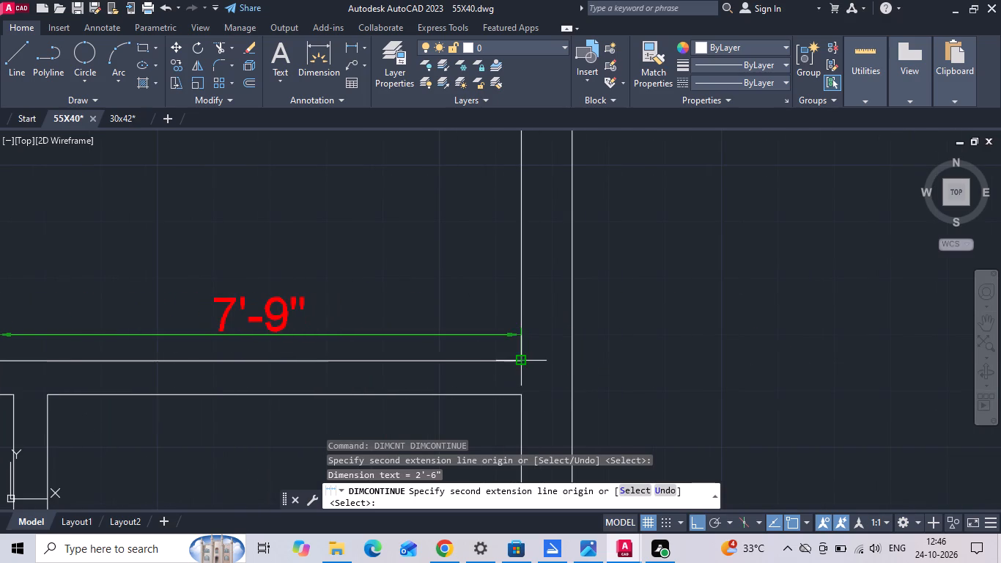
left_click(517, 364)
key("Escape")
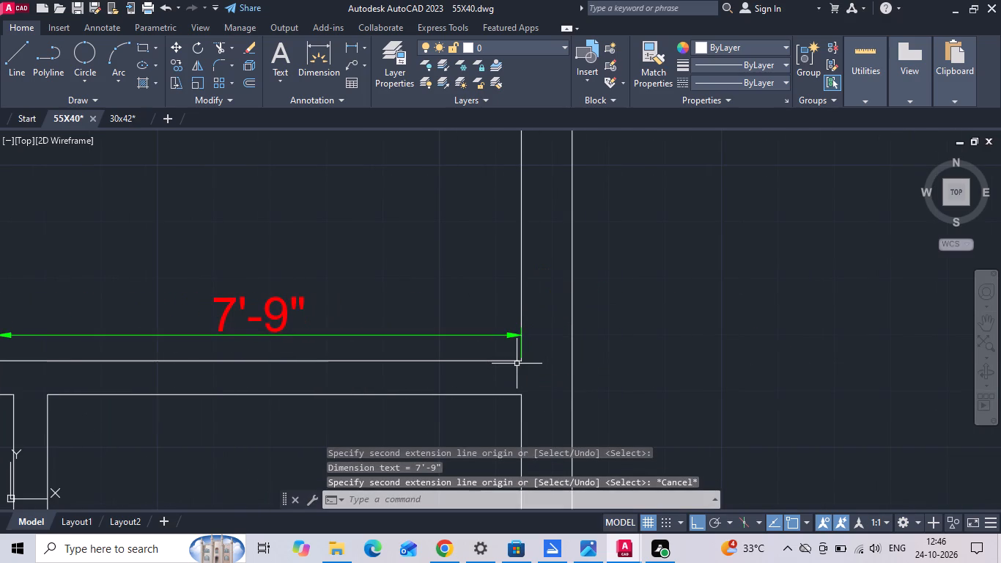
Dimension the BEDROOM's east wall from the inside southeast corner up to the door's south jamb, placed just inside the room.
key("d")
type("LI")
key("space")
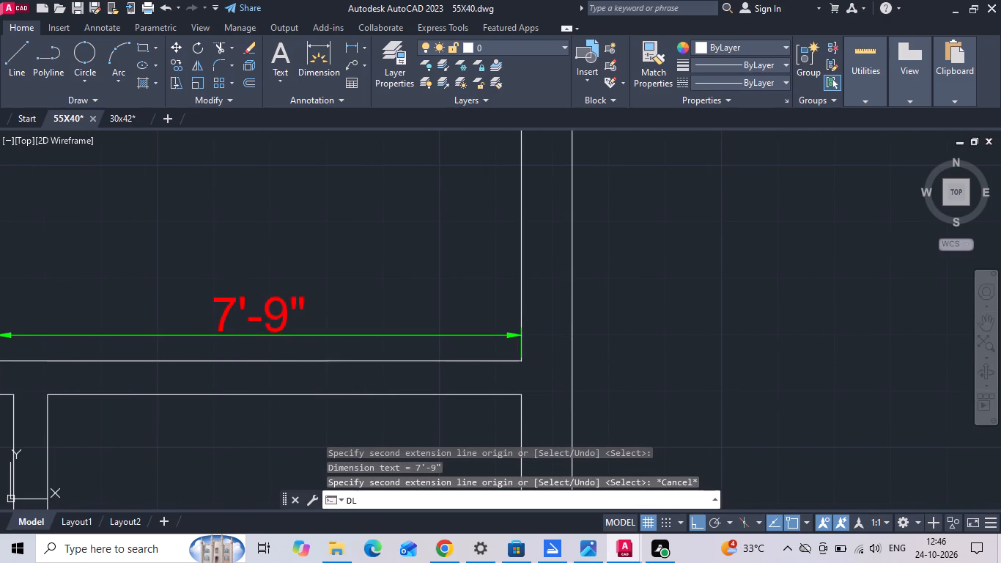
key("Escape")
type("DLI")
key("space")
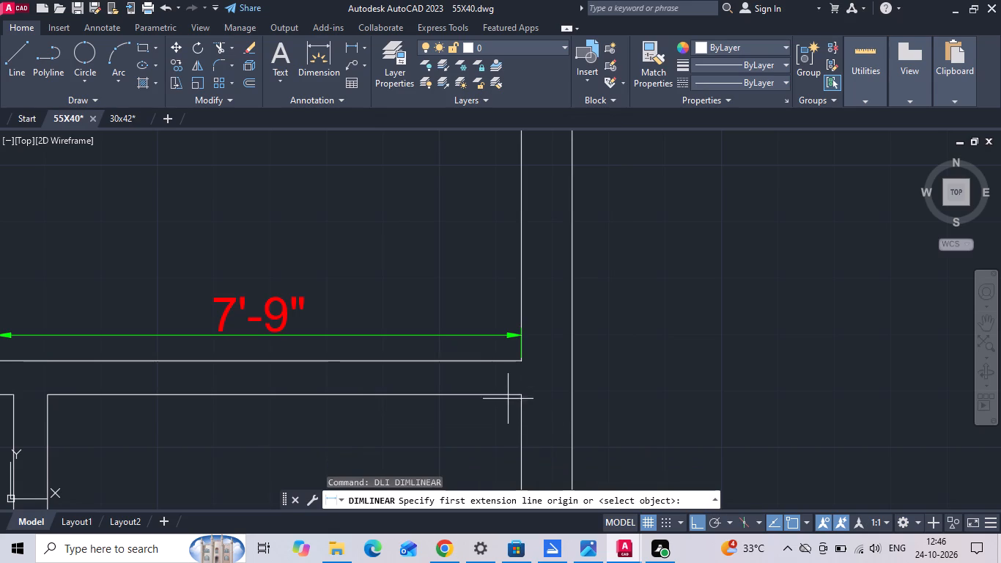
left_click(522, 361)
scroll(509, 422, "down", 2)
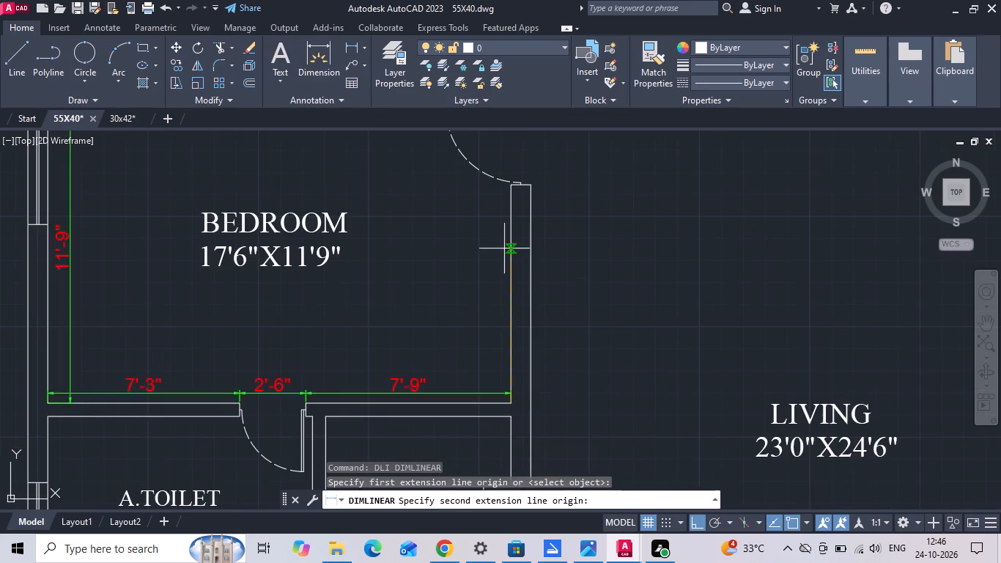
middle_click_drag(506, 249, 500, 305)
scroll(496, 224, "up", 3)
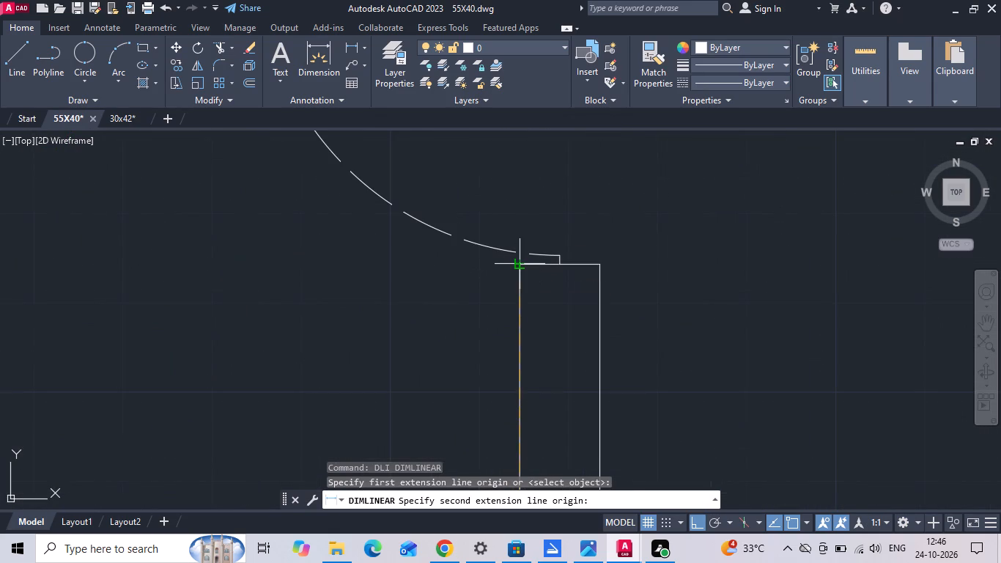
left_click(517, 265)
left_click(490, 285)
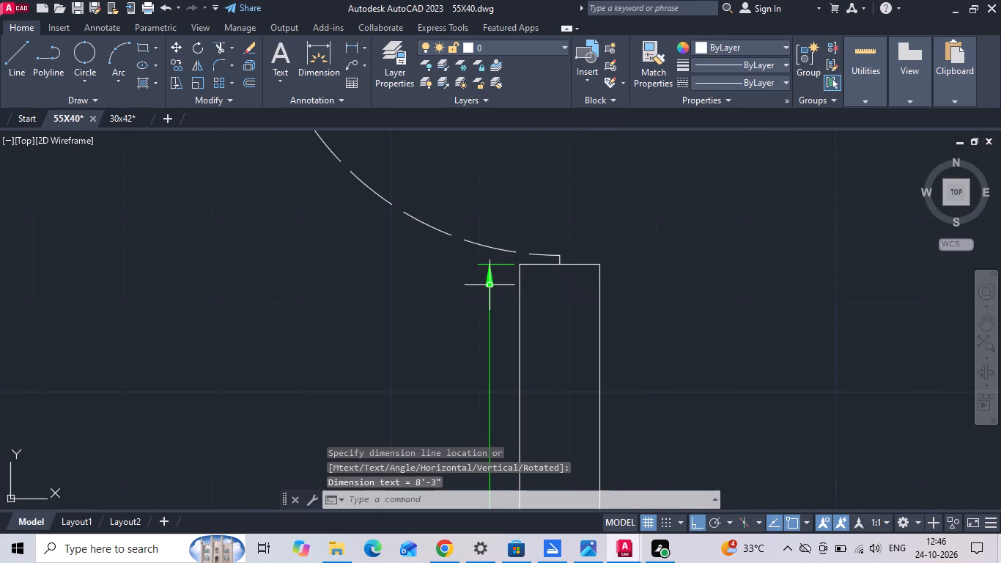
Continue the east wall dimension across the BEDROOM door opening and on to the inside northeast corner.
type("DIM")
type("CNT")
key("space")
middle_click_drag(478, 202, 452, 397)
middle_click_drag(437, 190, 437, 194)
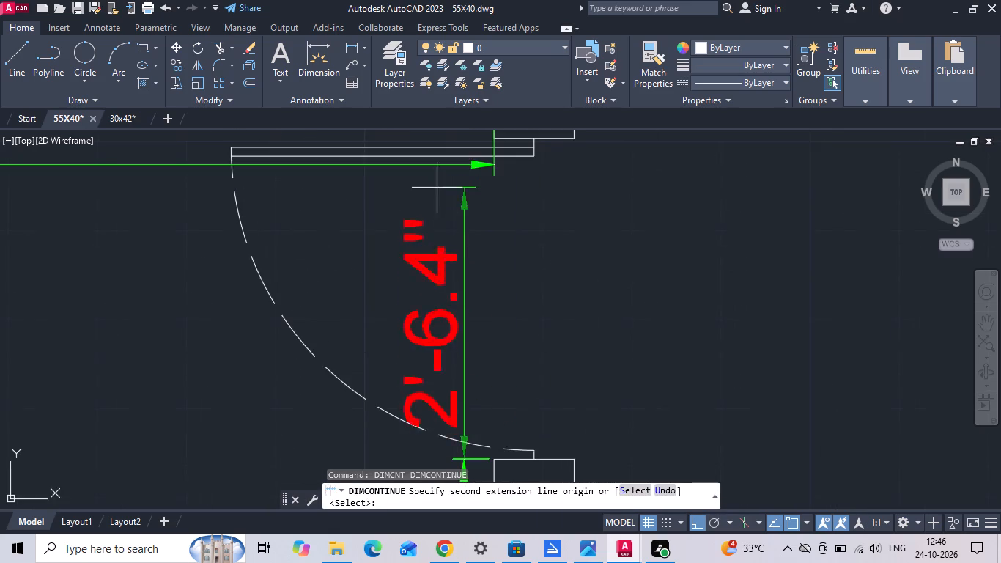
middle_click_drag(437, 194, 430, 309)
scroll(472, 243, "up", 2)
scroll(531, 327, "down", 2)
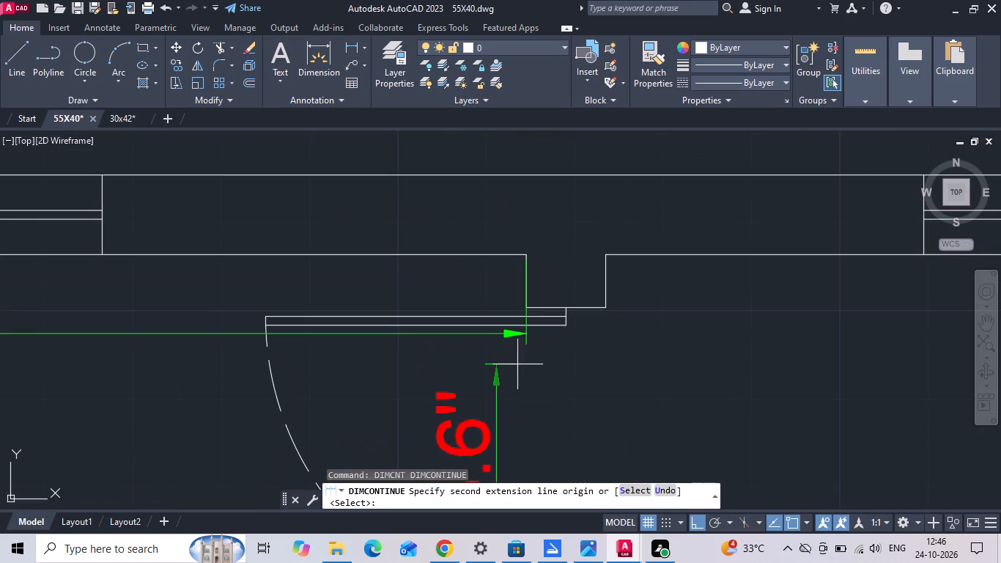
scroll(511, 367, "down", 1)
scroll(514, 340, "up", 2)
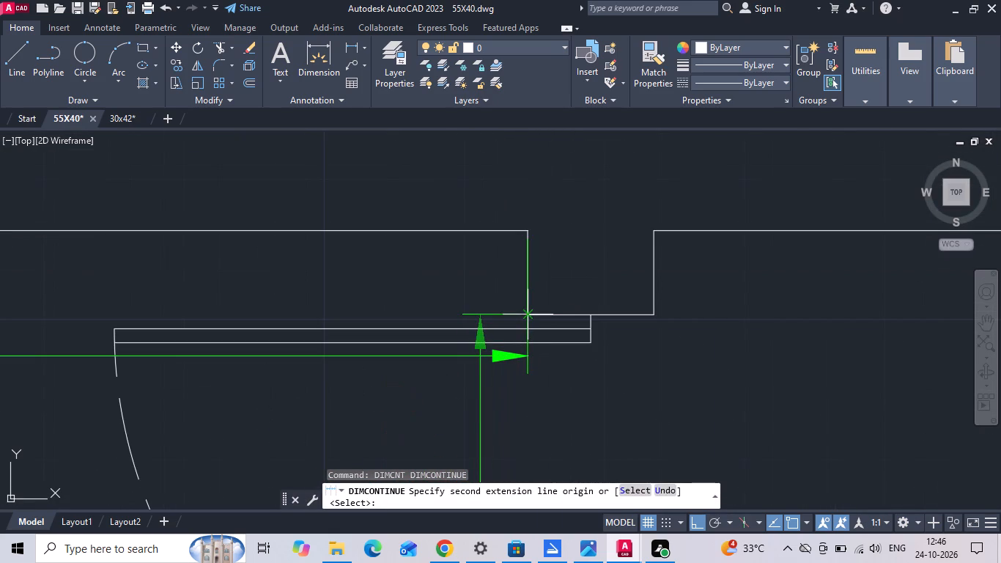
left_click(527, 315)
left_click(528, 230)
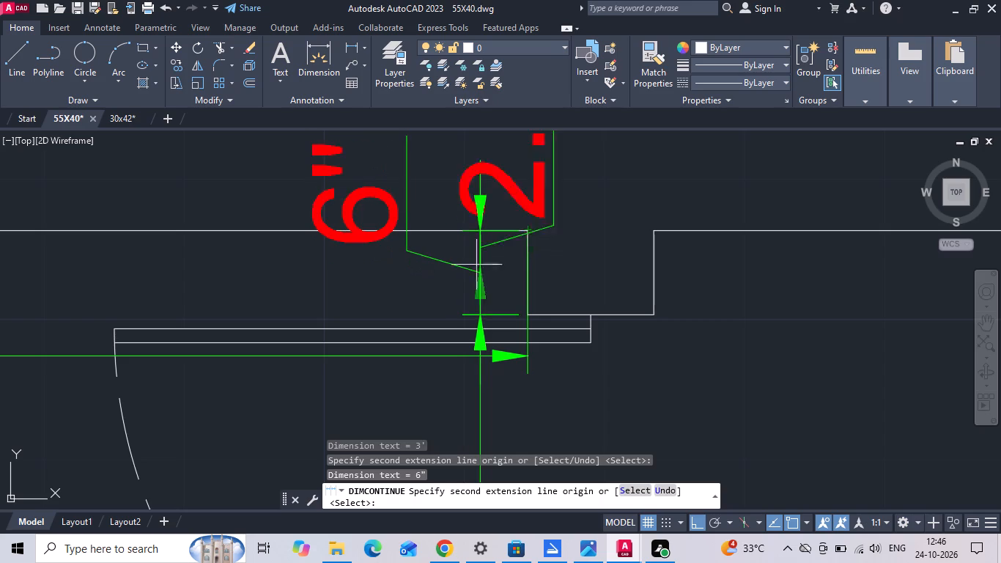
scroll(443, 287, "down", 2)
key("Escape")
scroll(501, 203, "down", 4)
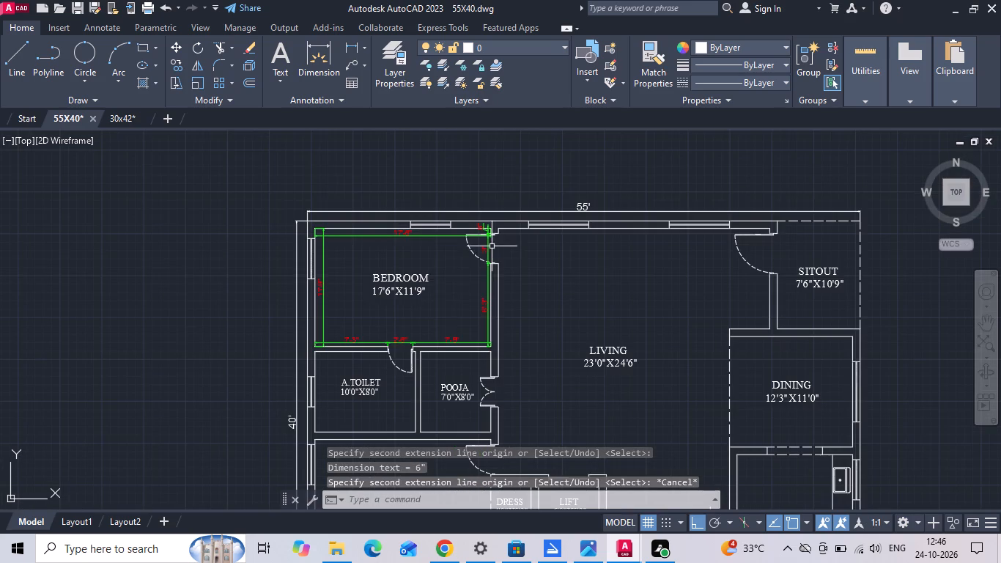
Dimension A.TOILET's north wall from the inside northwest corner to the door's west jamb, placed just inside the room.
middle_click_drag(368, 348, 402, 287)
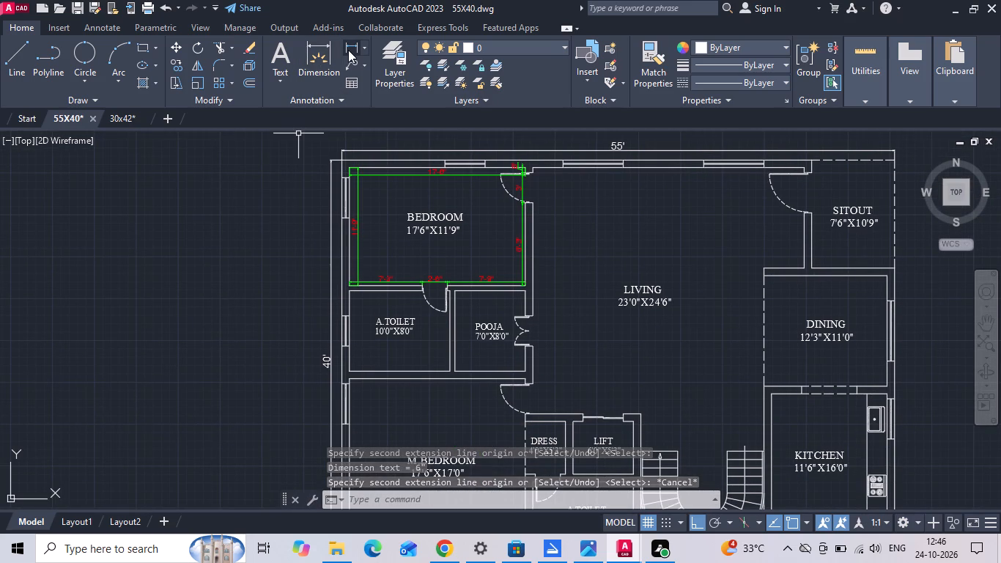
type("DLI")
key("space")
scroll(381, 326, "up", 2)
scroll(387, 243, "up", 1)
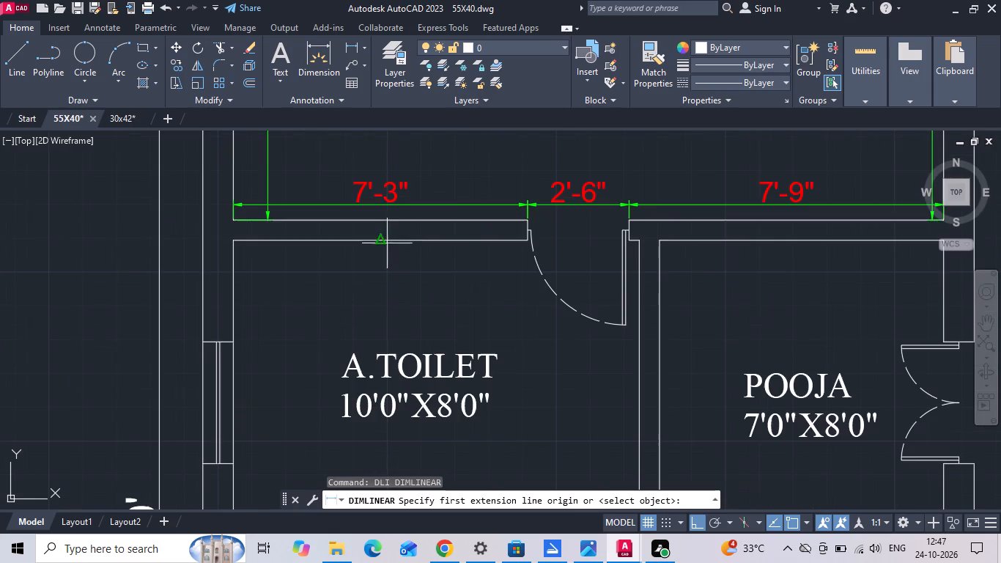
left_click(236, 245)
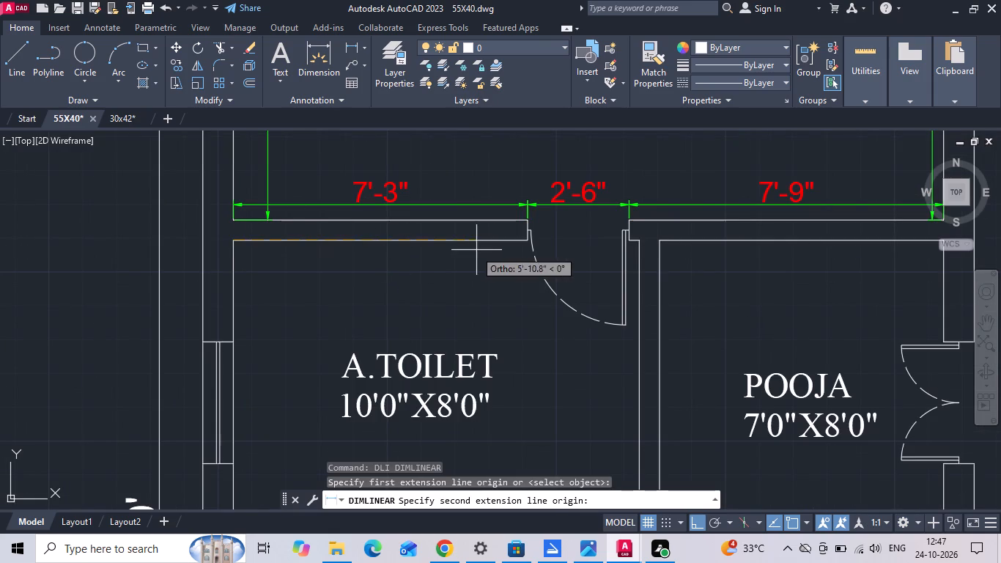
left_click(527, 240)
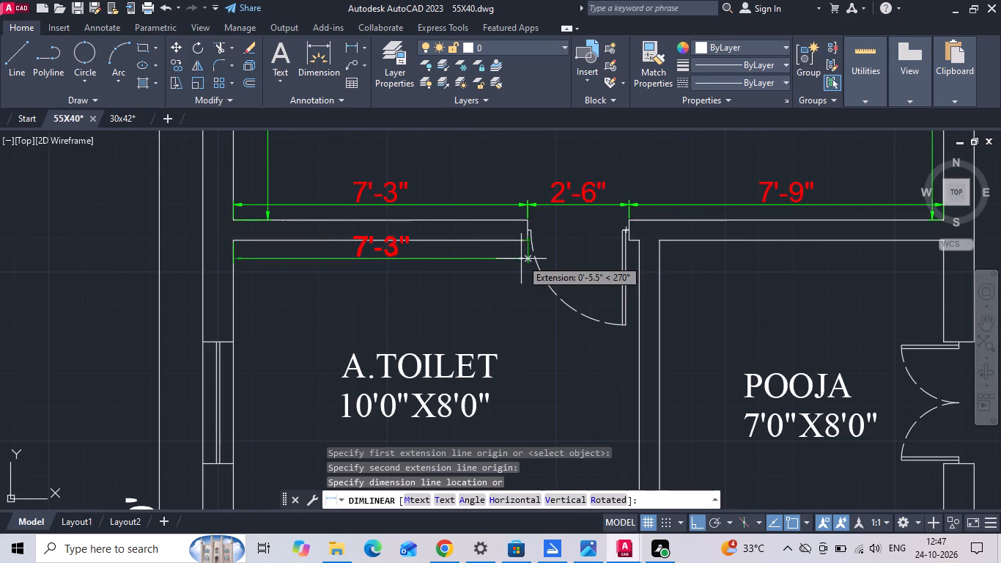
left_click(519, 270)
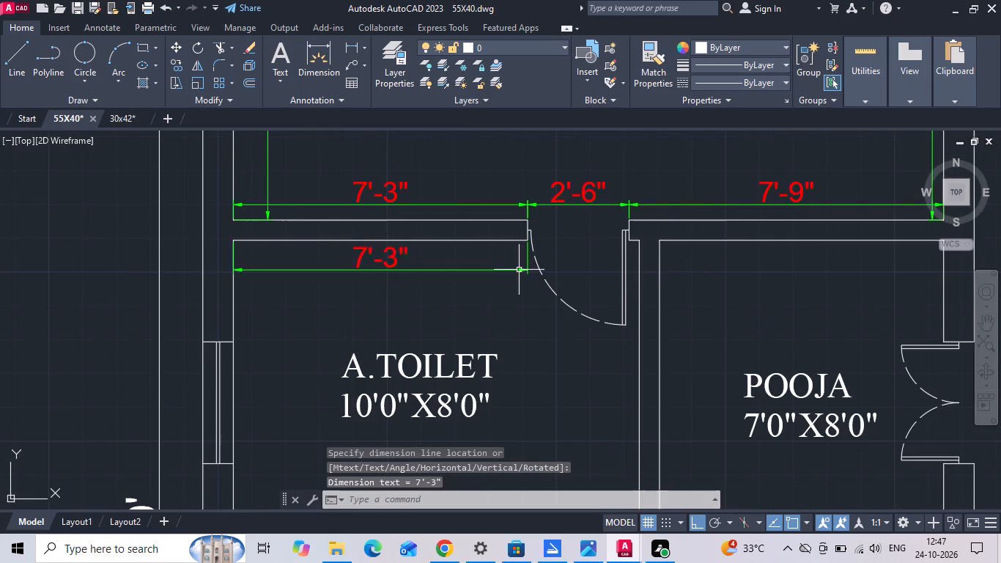
Continue A.TOILET's north wall dimension across the door opening and over the short wall piece to the inside northeast corner.
type("DIMCN")
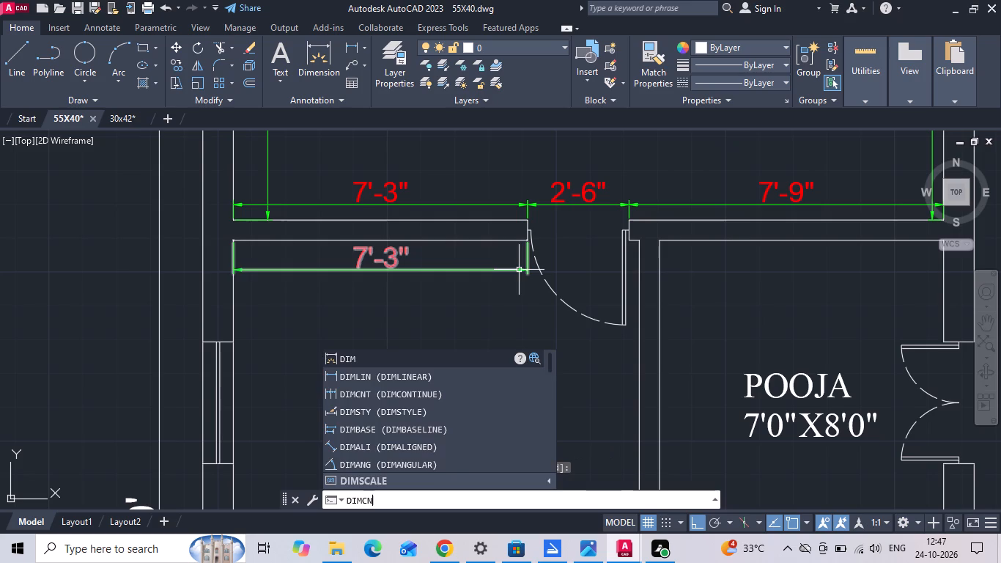
type("T")
key("space")
scroll(643, 232, "up", 2)
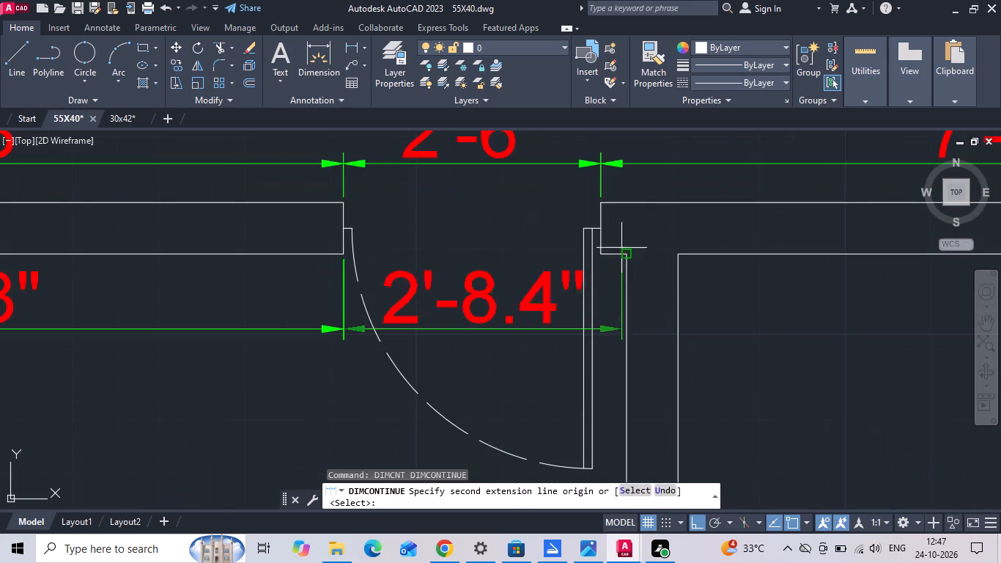
left_click(602, 254)
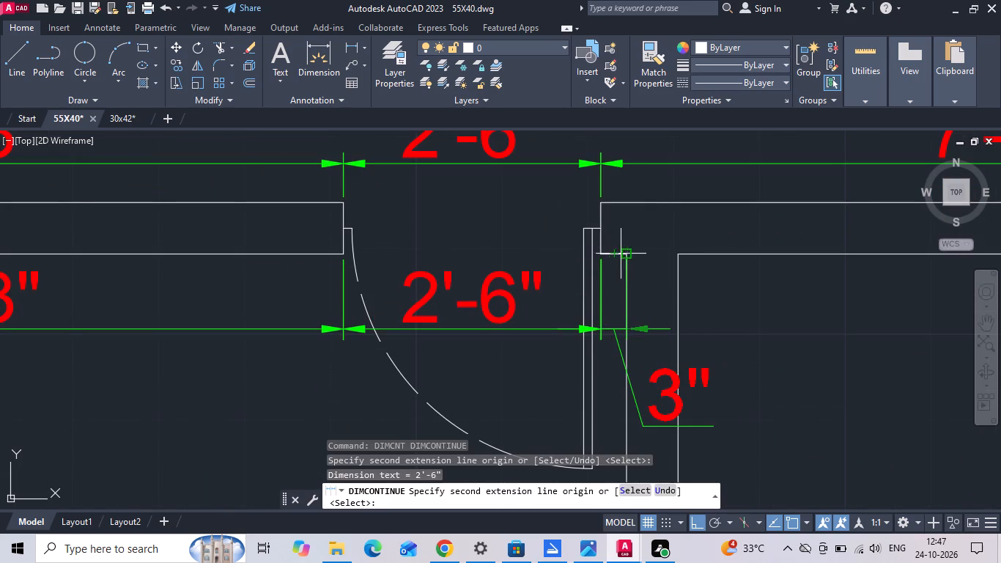
left_click(627, 252)
key("grave")
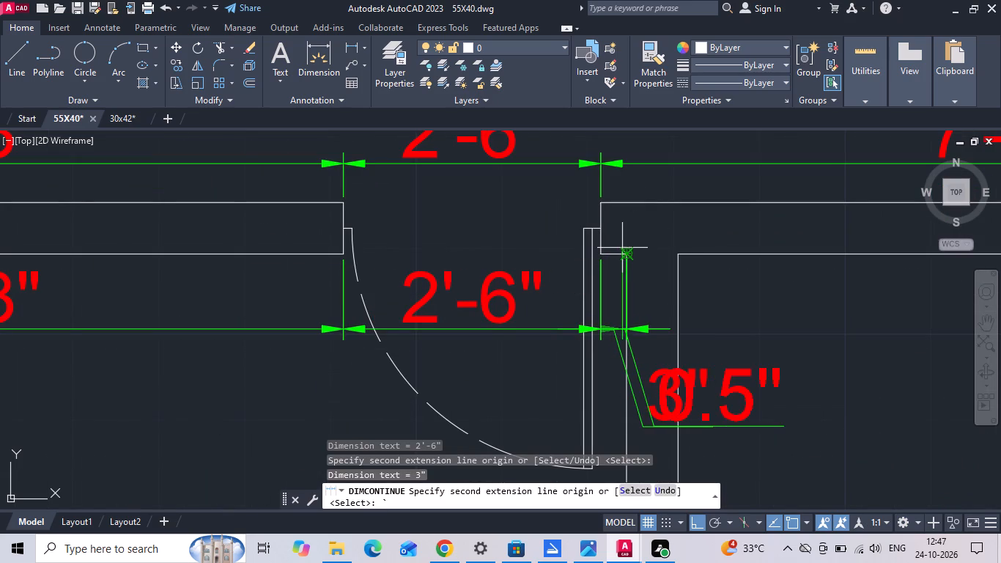
key("Escape")
scroll(613, 237, "down", 1)
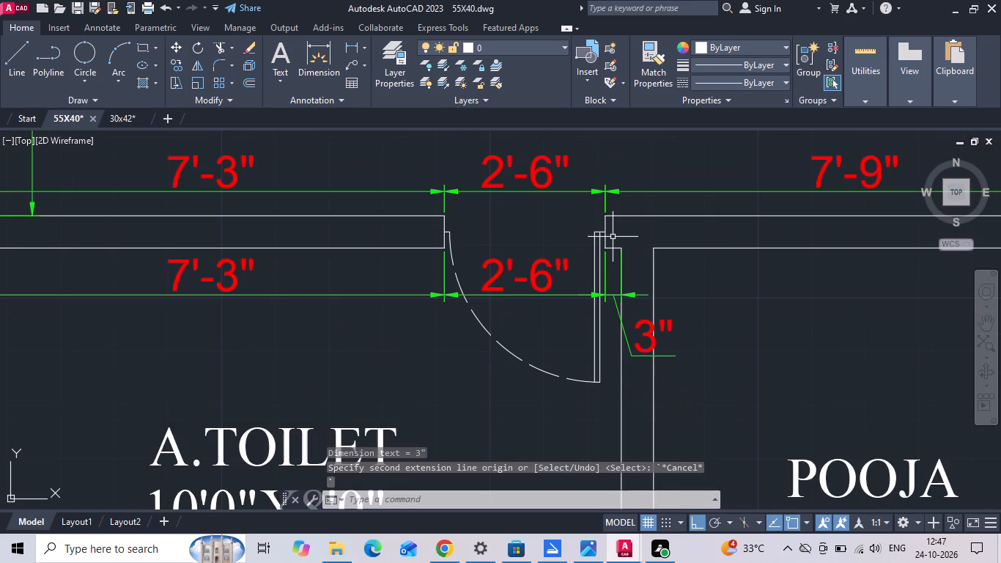
Dimension A.TOILET's west wall from the inside northwest corner to the inside southwest corner, placed just inside the room.
key("d")
type("LI")
key("space")
middle_click_drag(235, 229, 491, 217)
left_click(232, 237)
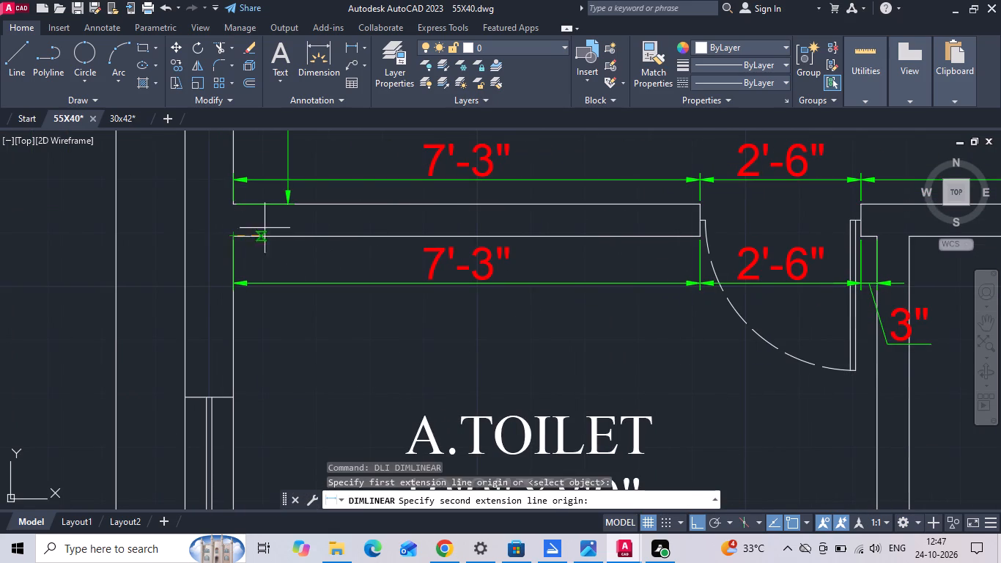
scroll(340, 217, "down", 2)
left_click(298, 423)
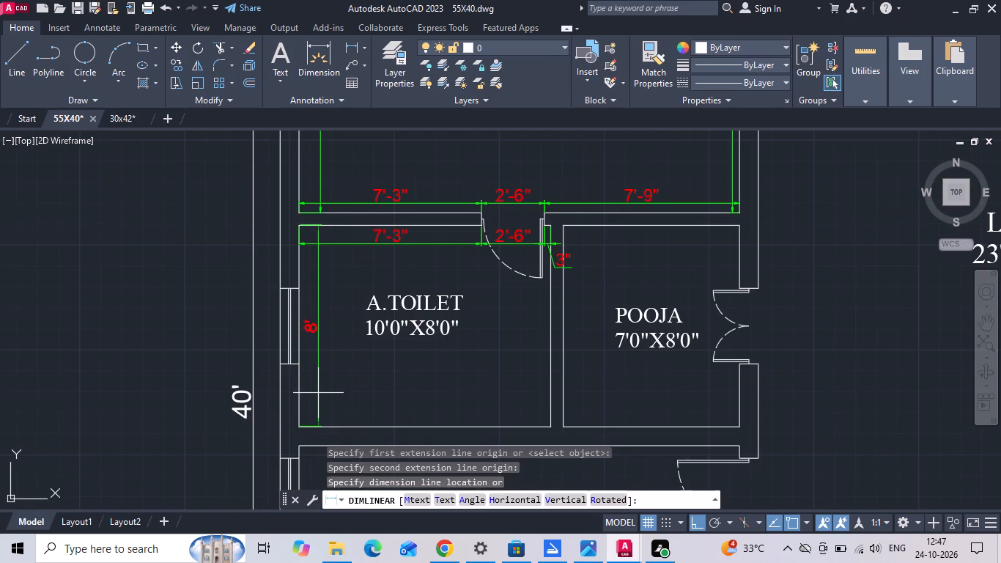
left_click(317, 393)
Dimension A.TOILET's south wall between its inside corners, placed just inside the room.
key("d")
type("LI")
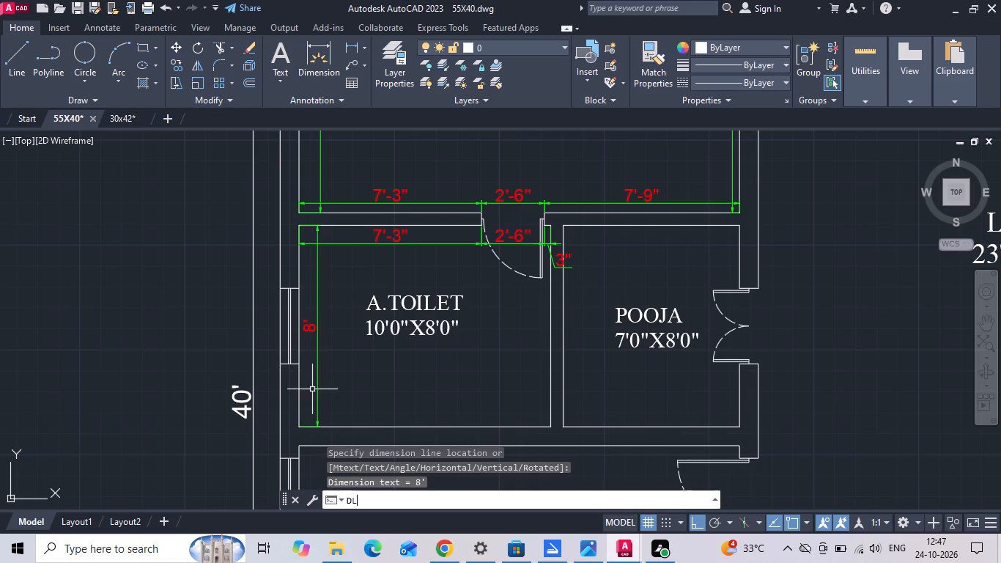
key("space")
left_click(295, 424)
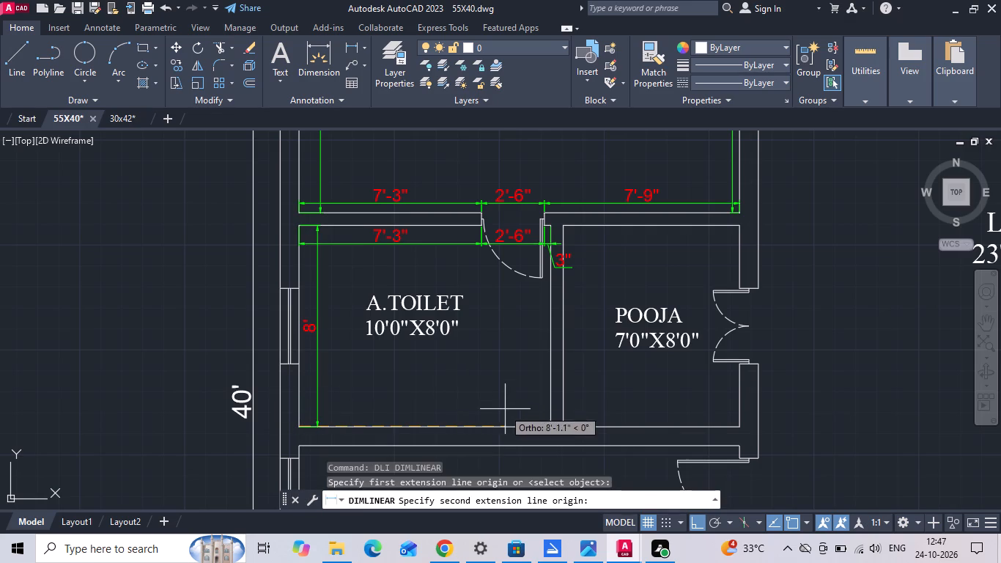
left_click(548, 430)
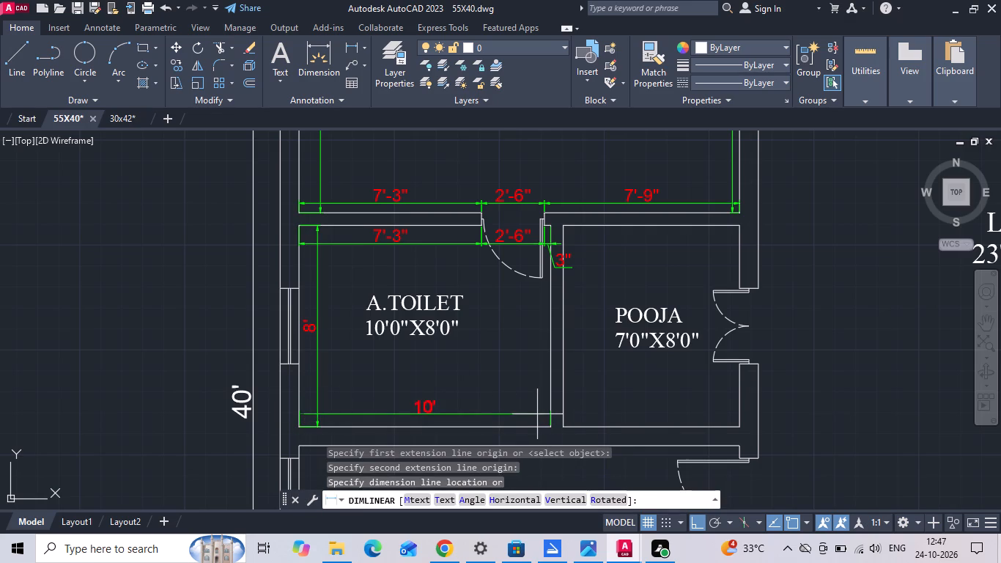
left_click(536, 413)
Dimension POOJA's south wall and west wall between their inside corners, each placed just inside the room.
key("space")
left_click(568, 424)
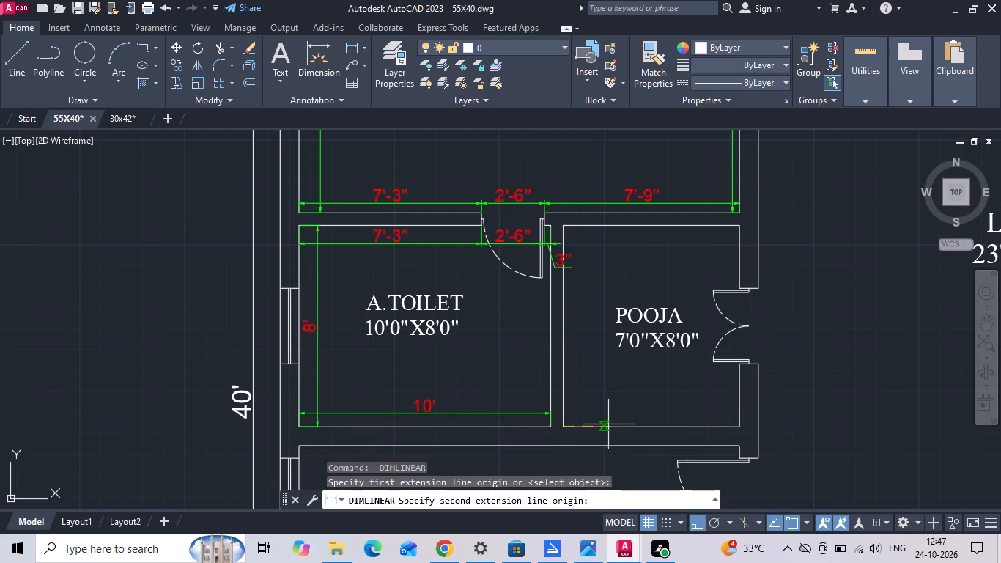
left_click(738, 425)
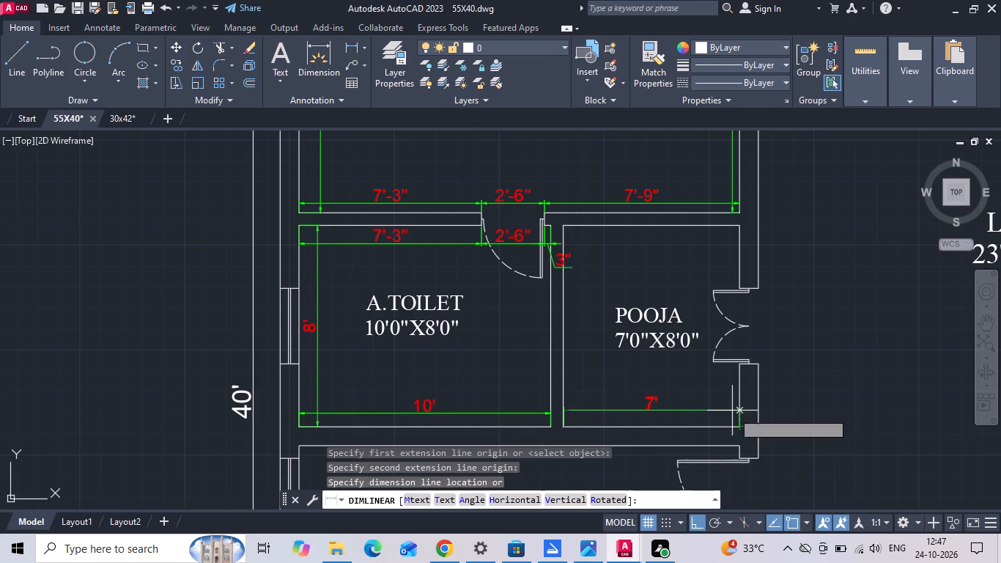
left_click(734, 413)
key("space")
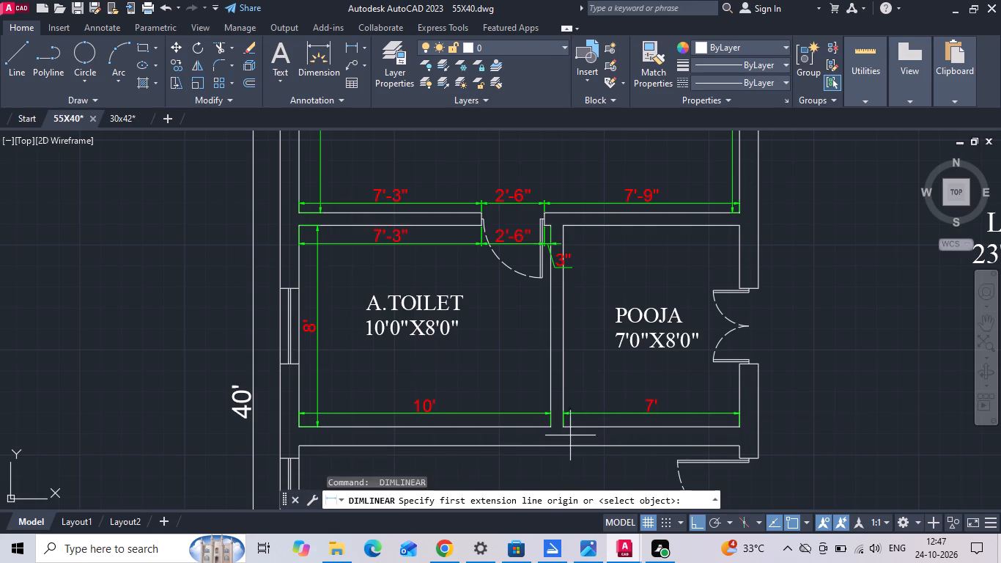
left_click_drag(565, 429, 565, 419)
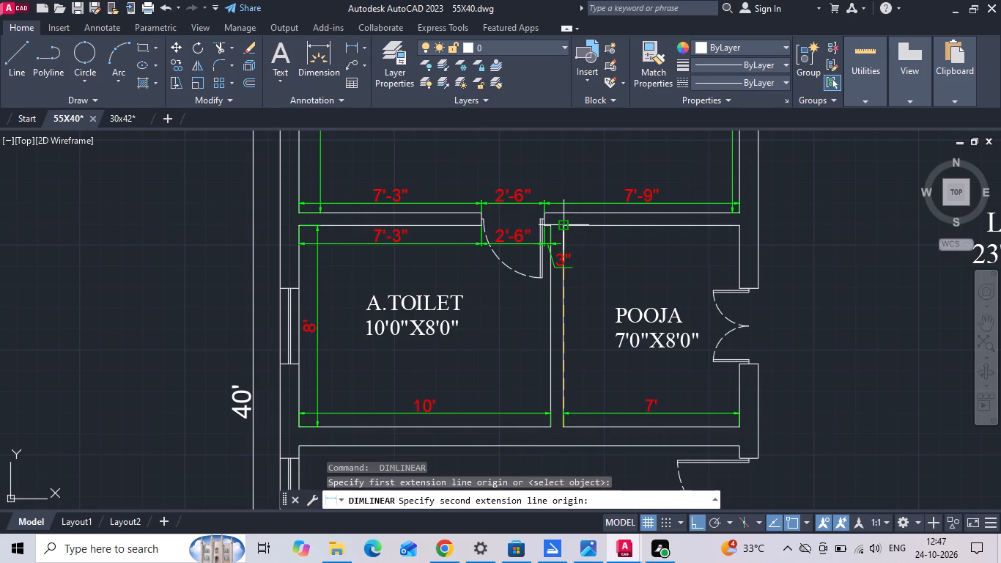
left_click(564, 225)
scroll(577, 319, "up", 1)
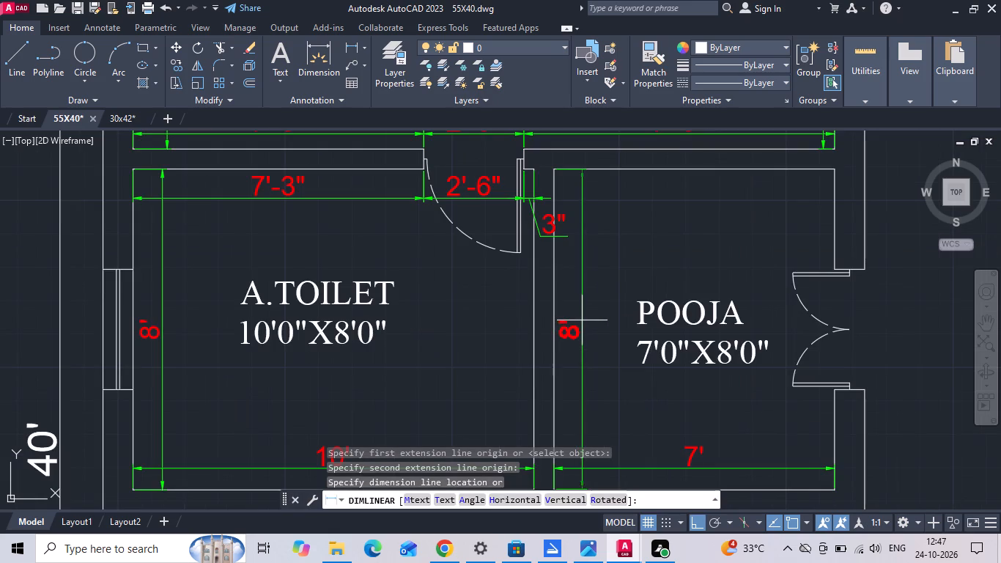
left_click(582, 320)
Dimension A.TOILET's east wall from the inside northeast corner to the inside southeast corner, placed just inside the room.
key("space")
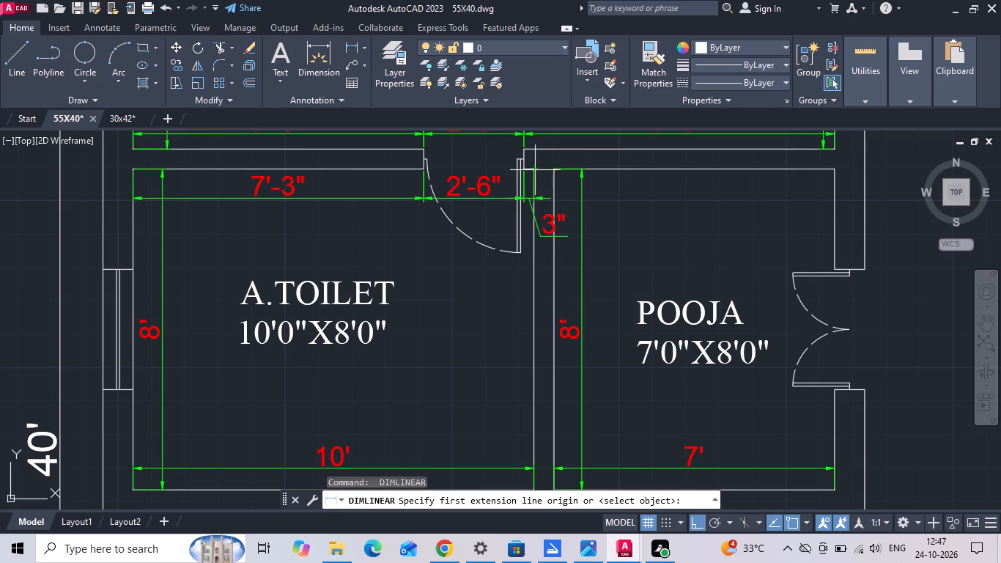
left_click(534, 169)
middle_click_drag(490, 361, 525, 279)
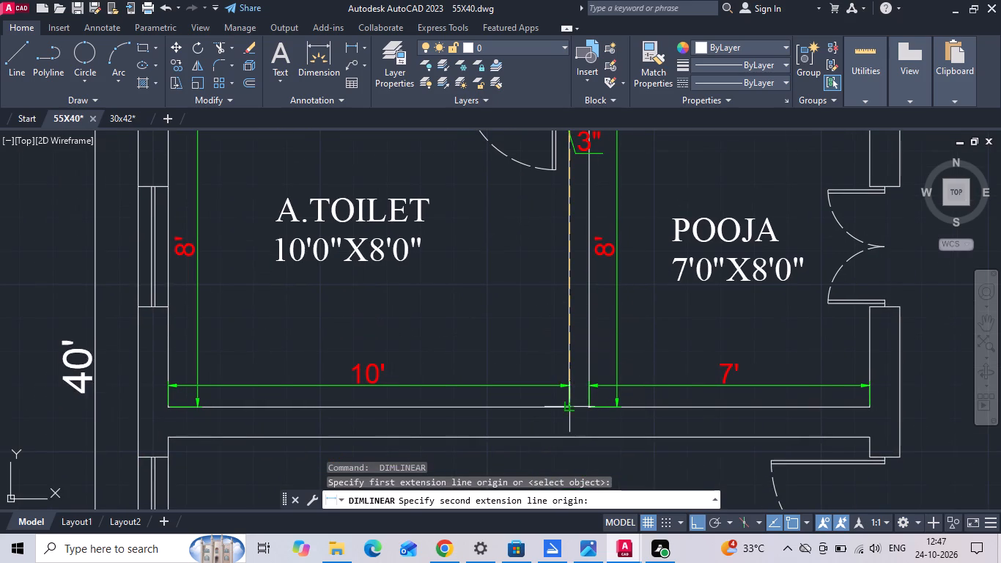
left_click(572, 409)
scroll(552, 364, "up", 1)
left_click(553, 360)
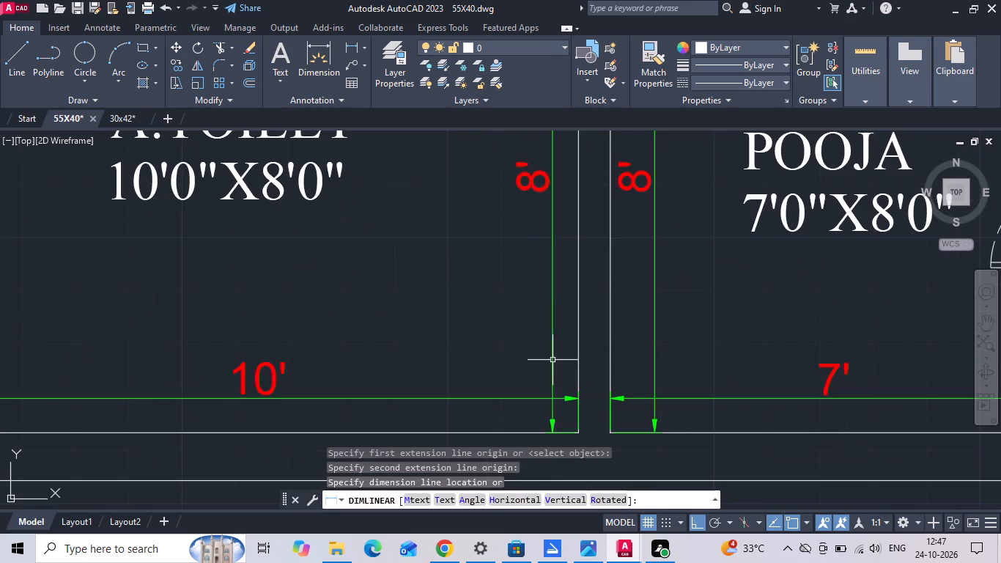
Dimension POOJA's north wall between its inside corners, placed just inside the room.
scroll(370, 359, "down", 3)
scroll(550, 265, "up", 2)
key("space")
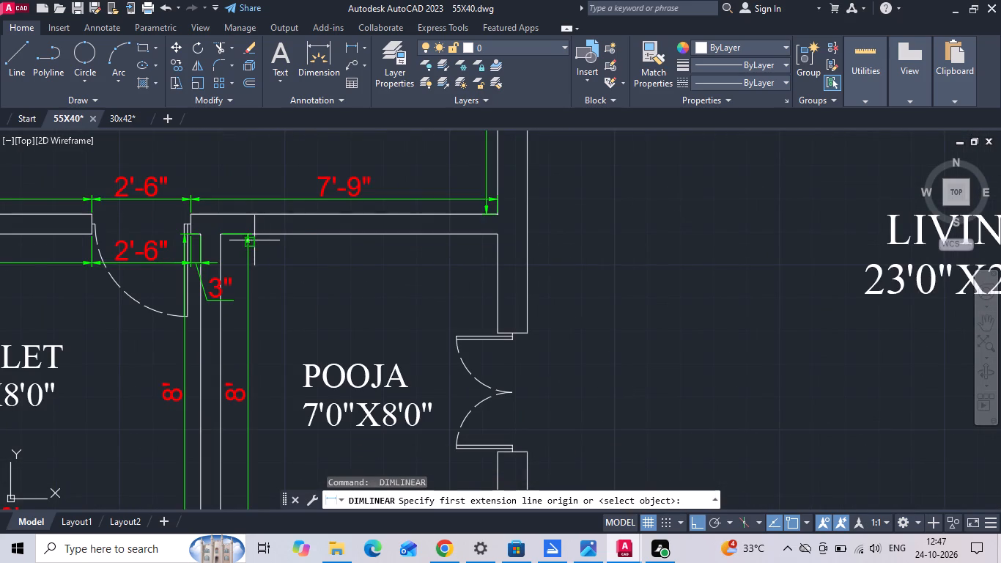
left_click(220, 238)
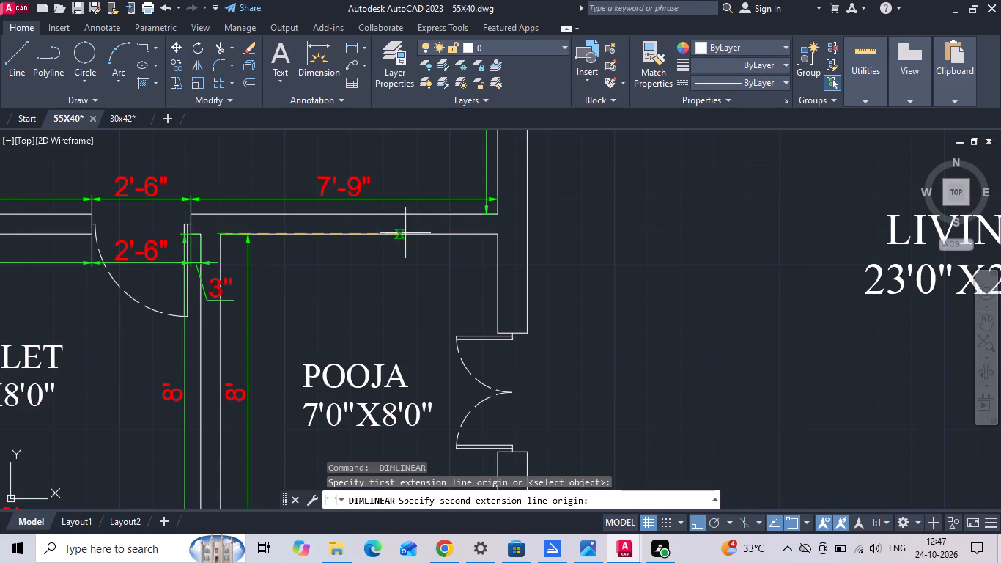
left_click(497, 237)
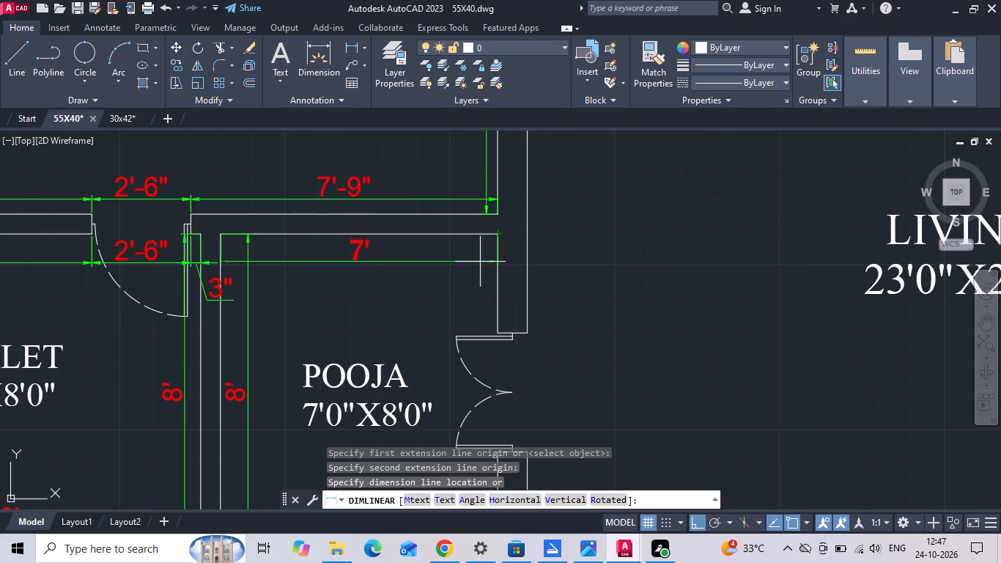
left_click(476, 260)
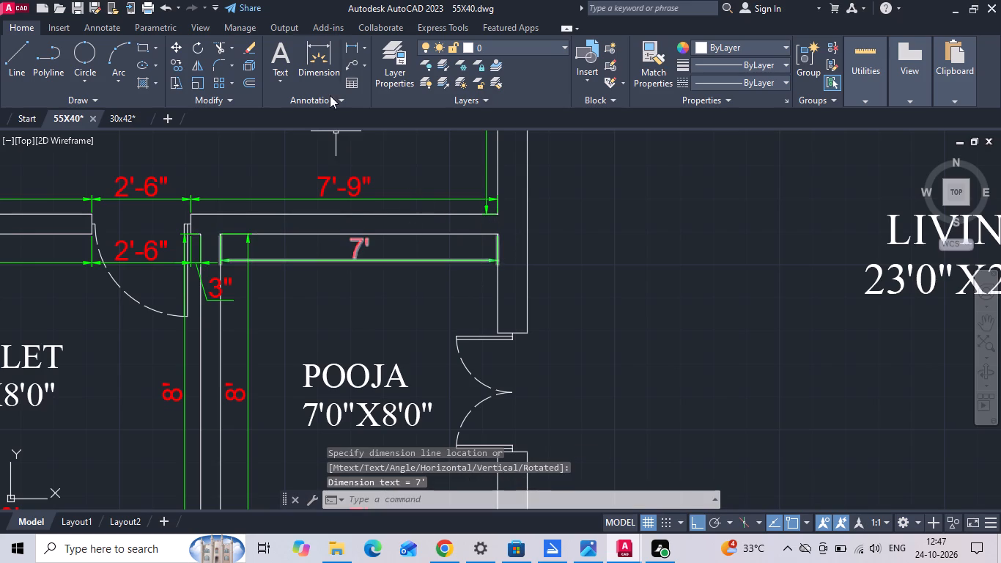
Dimension POOJA's east wall from the inside northeast corner down to the double door's north jamb, placed just inside the room.
left_click(348, 51)
scroll(492, 241, "up", 1)
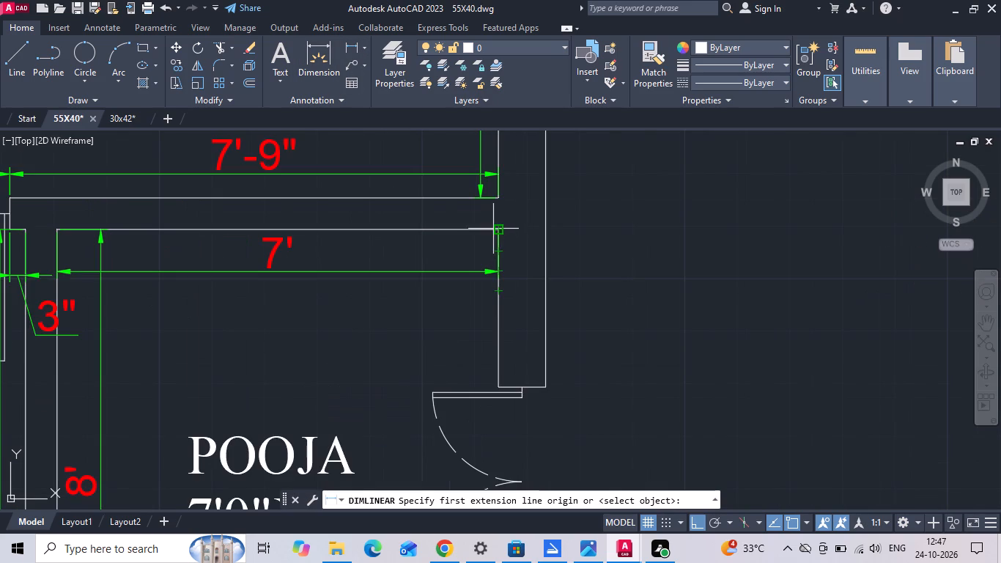
left_click_drag(496, 230, 504, 236)
left_click(498, 389)
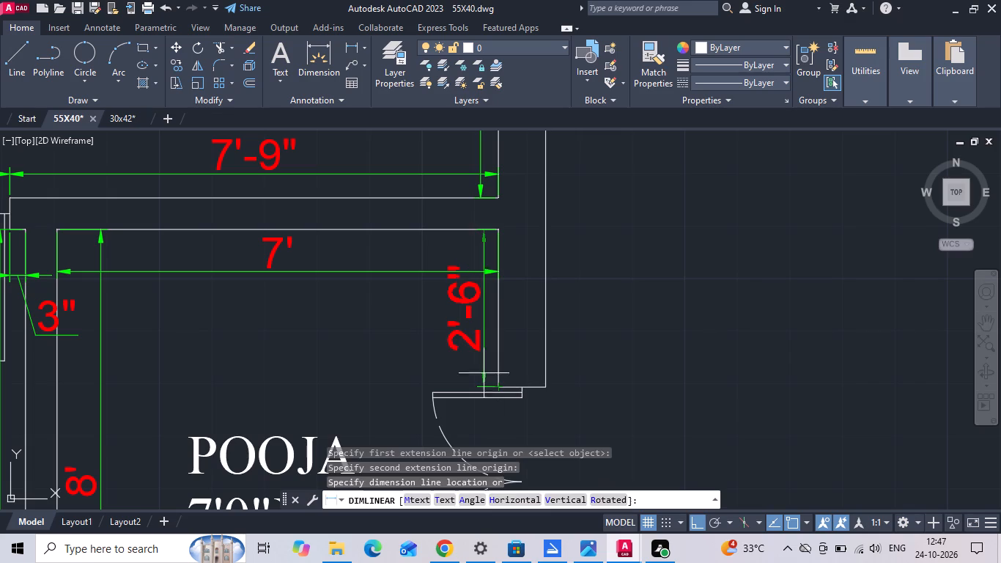
left_click(479, 365)
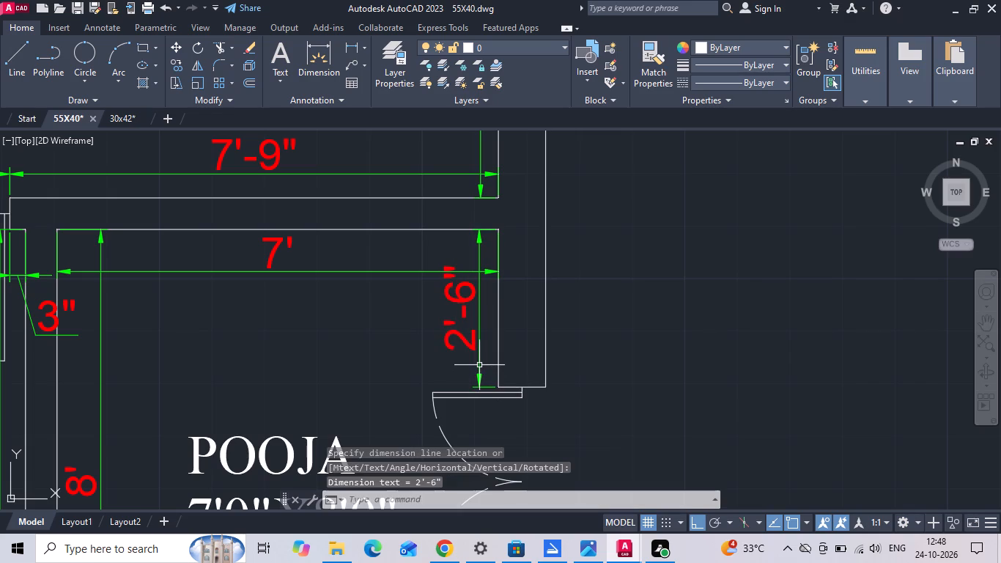
Continue POOJA's east wall dimension across the double door opening and on to the inside southeast corner.
type("DIMCNT")
key("space")
scroll(466, 281, "down", 2)
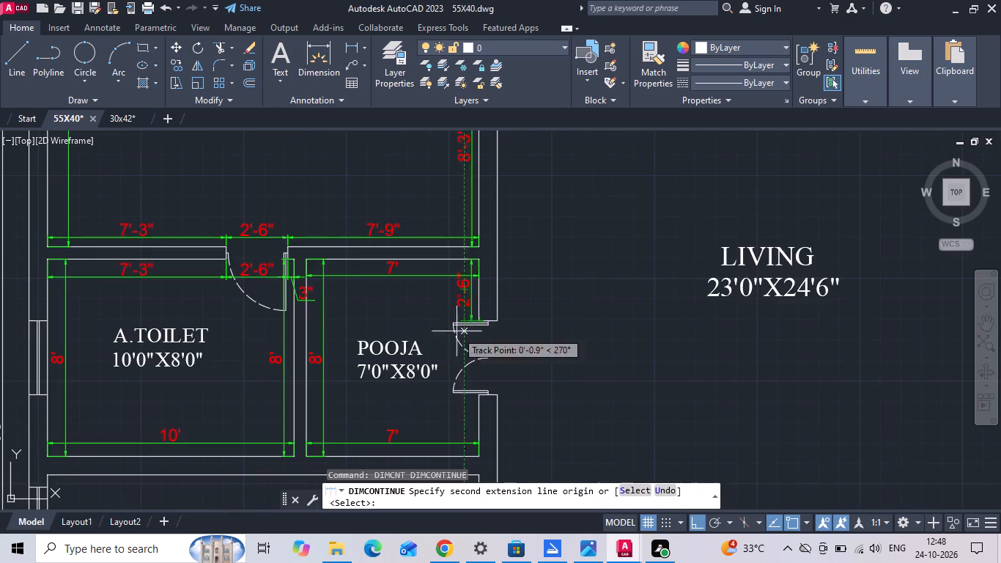
scroll(461, 449, "up", 3)
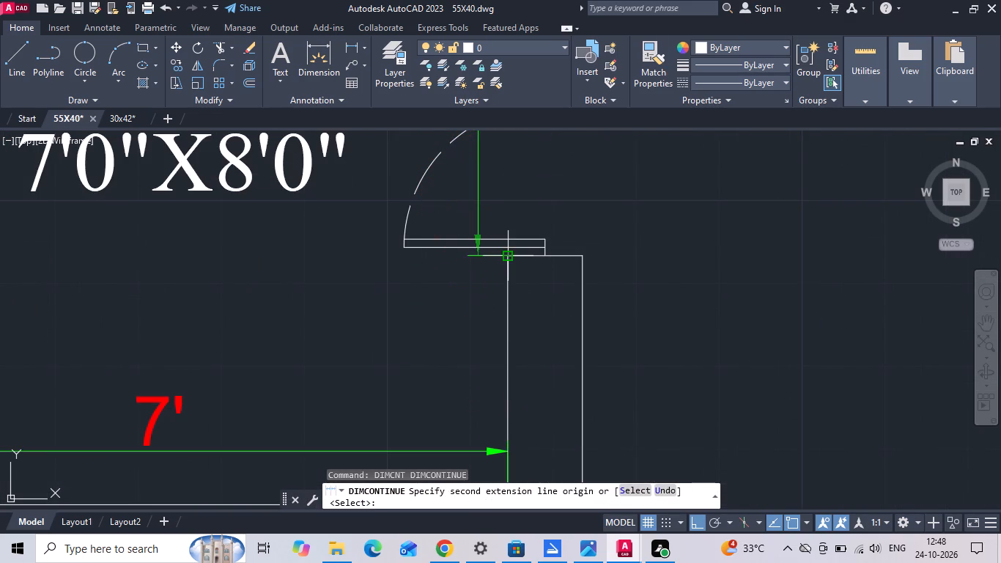
left_click(511, 257)
middle_click_drag(495, 342, 495, 237)
left_click(507, 399)
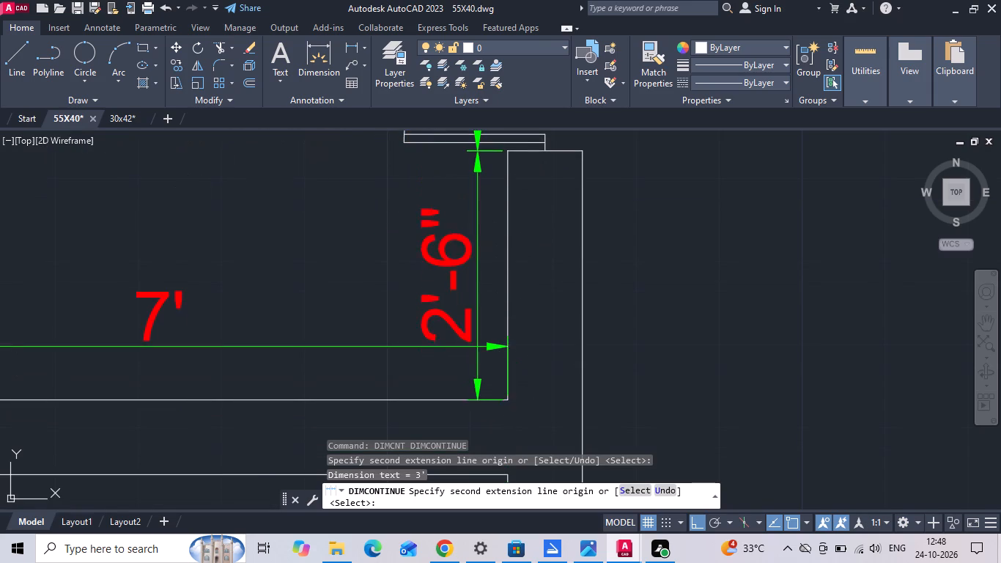
key("Escape")
Save the drawing.
key("ctrl+s")
key("ctrl+s")
key("ctrl+s")
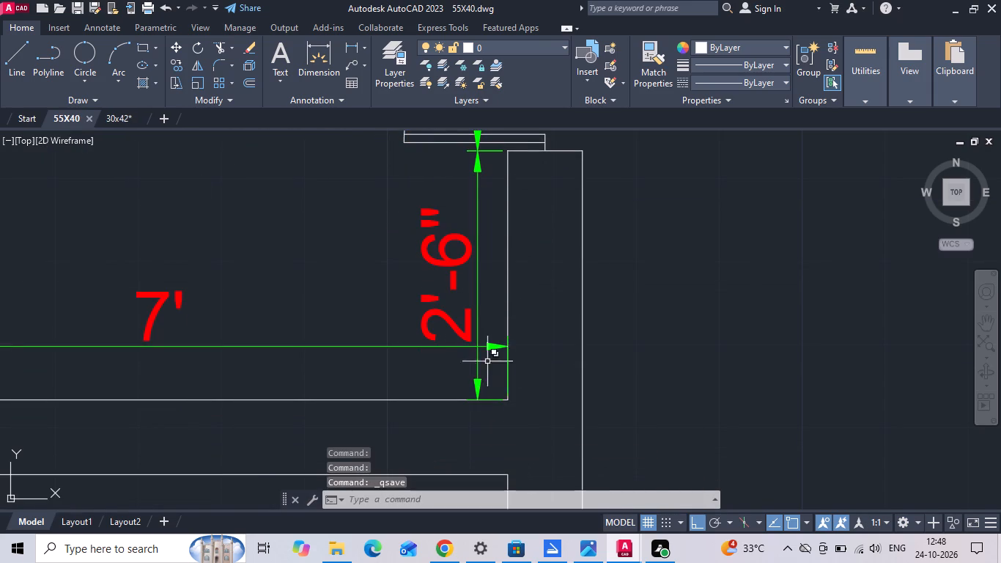
Dimension M.BEDROOM's north wall from the inside northwest corner to the inside northeast corner, placed just inside the room.
scroll(453, 323, "down", 1)
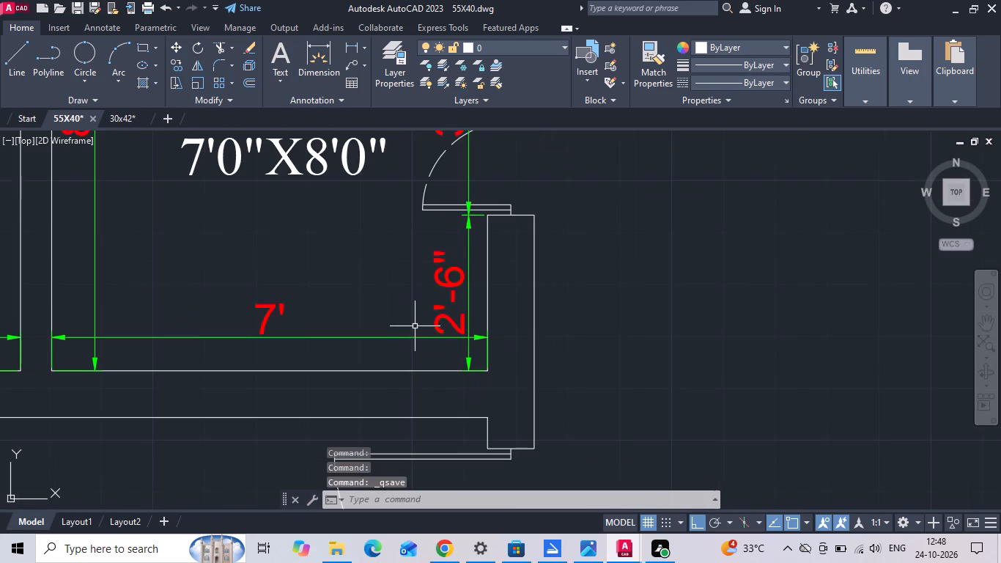
scroll(407, 279, "down", 1)
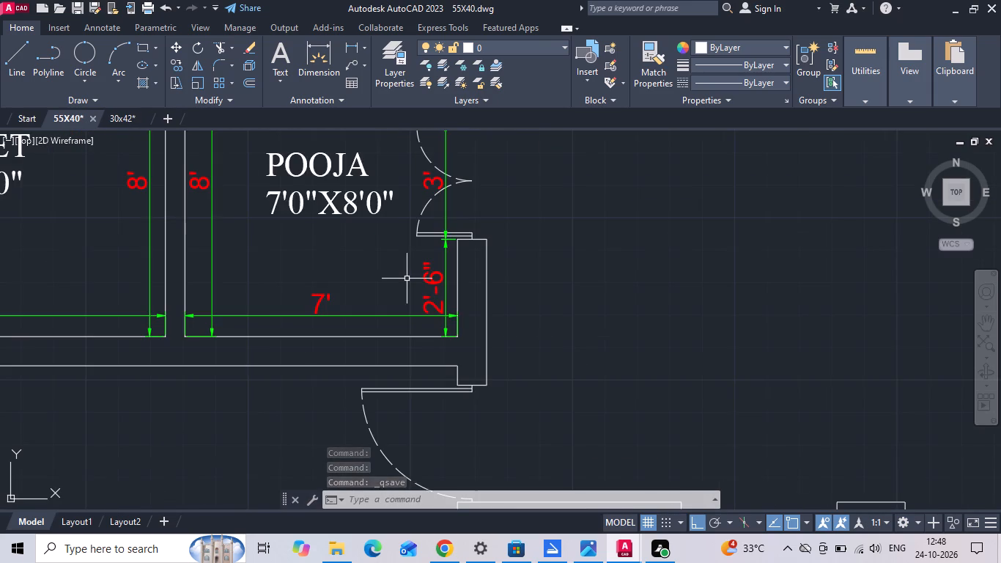
scroll(408, 289, "down", 3)
middle_click_drag(362, 344, 451, 301)
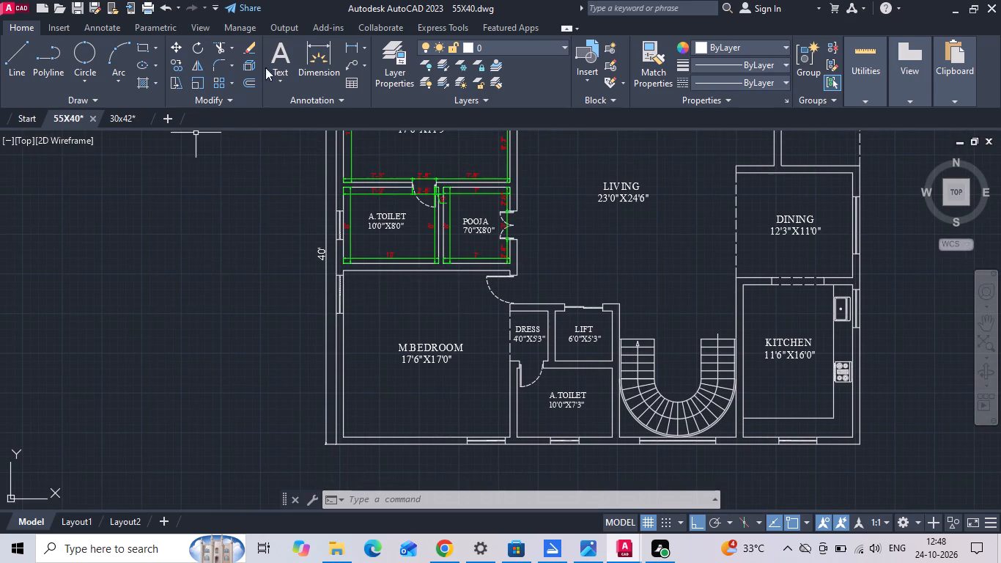
left_click(353, 46)
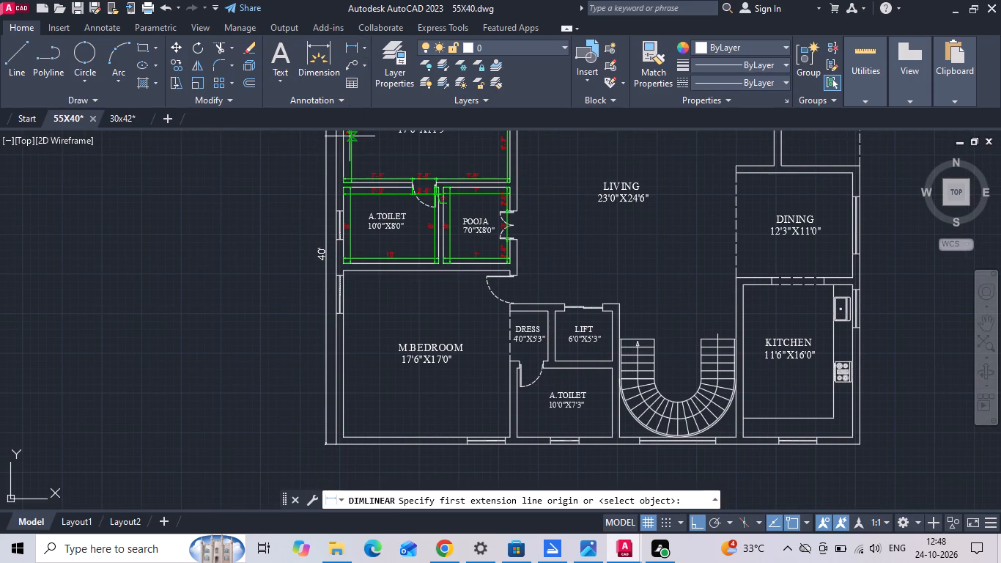
scroll(336, 279, "up", 3)
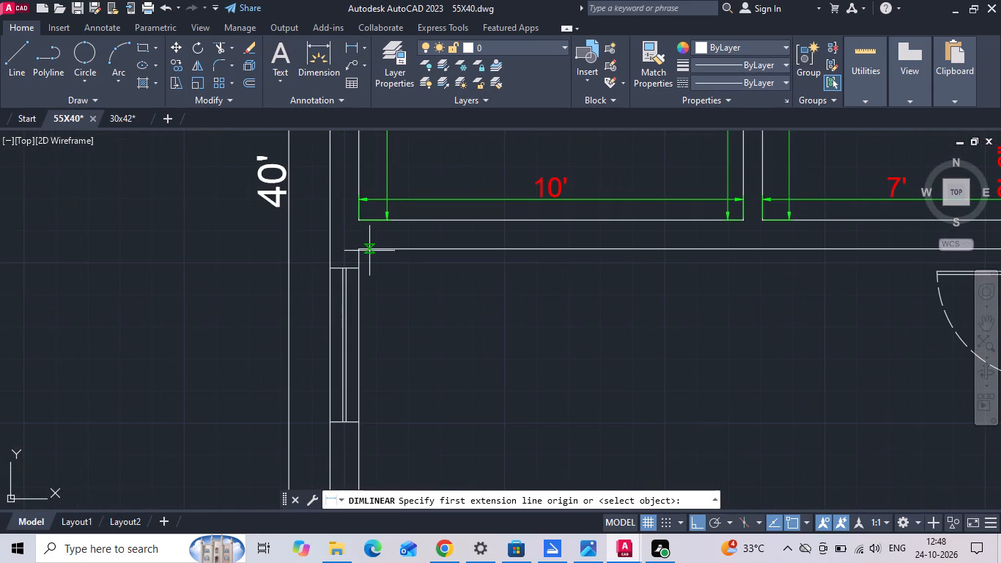
left_click(362, 249)
scroll(305, 276, "down", 1)
scroll(743, 256, "up", 1)
left_click(769, 260)
scroll(772, 260, "down", 1)
scroll(613, 279, "up", 2)
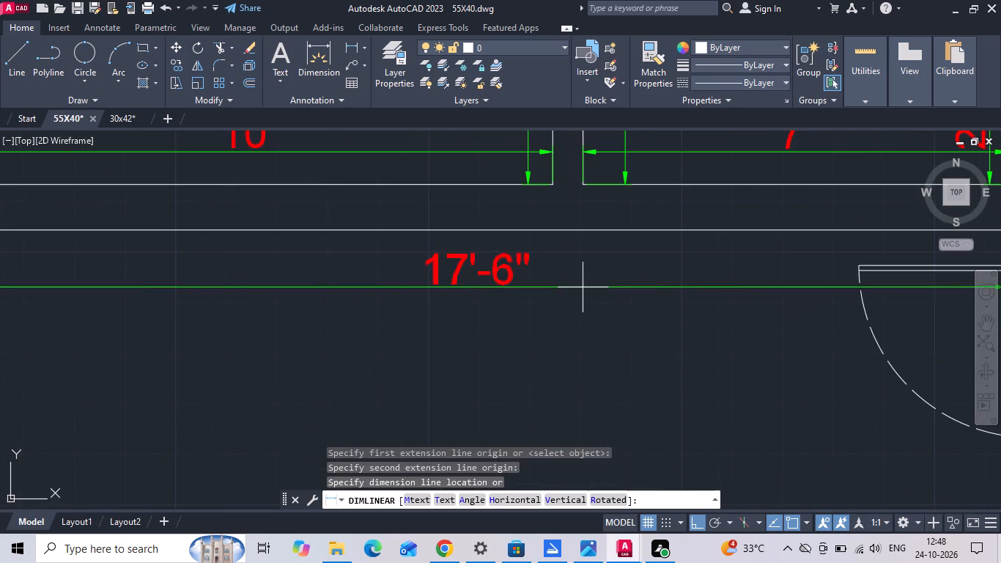
left_click(549, 278)
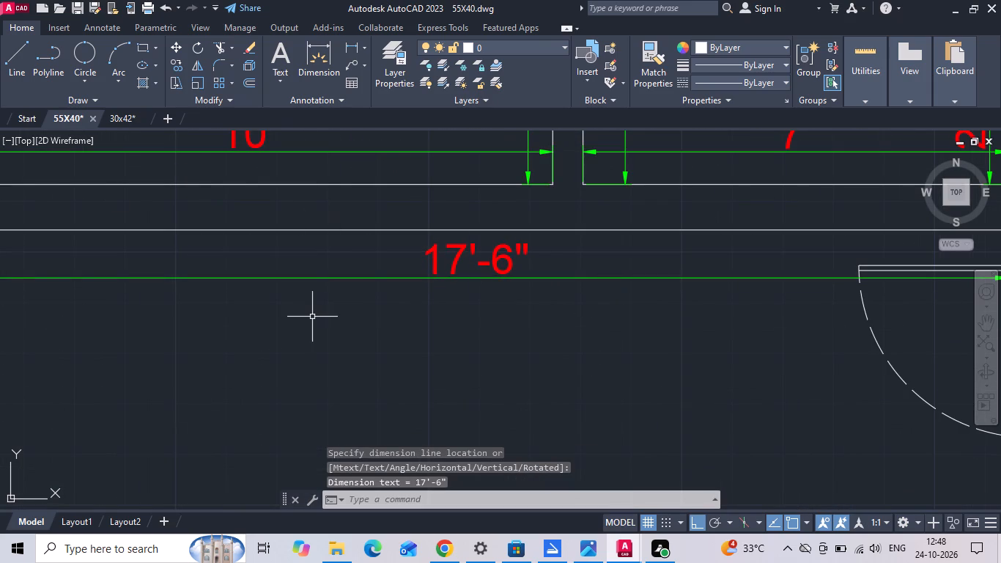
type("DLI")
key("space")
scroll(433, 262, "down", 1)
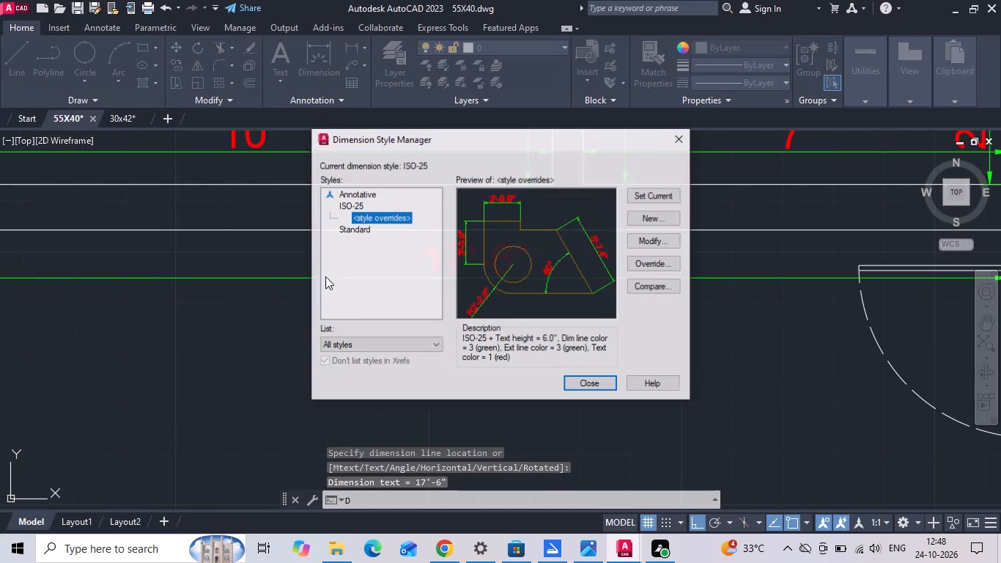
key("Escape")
Dimension M.BEDROOM's west wall from the inside northwest corner to the inside southwest corner, placed just inside the room.
type("DLI")
key("space")
middle_click_drag(413, 265, 686, 257)
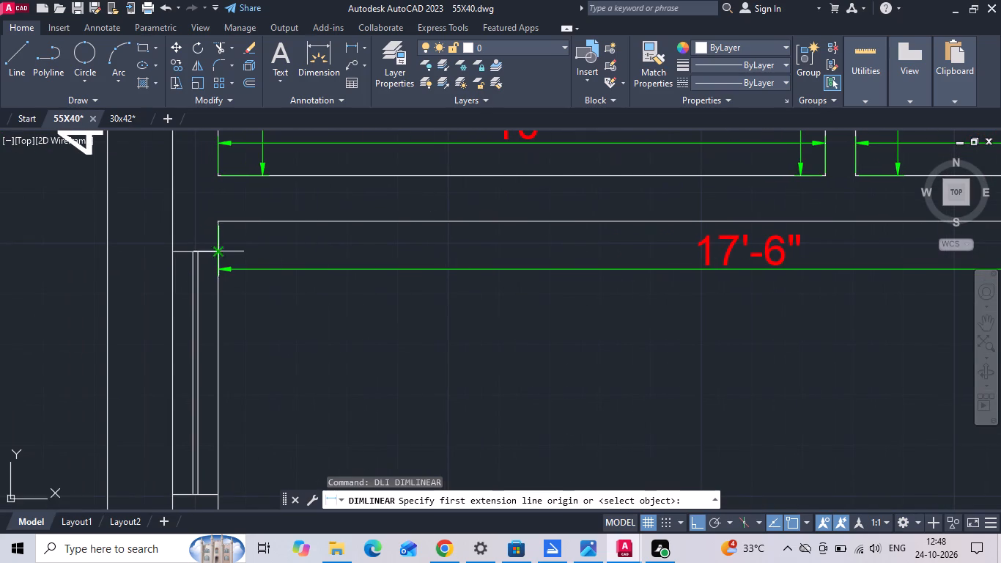
left_click(217, 224)
scroll(281, 210, "down", 3)
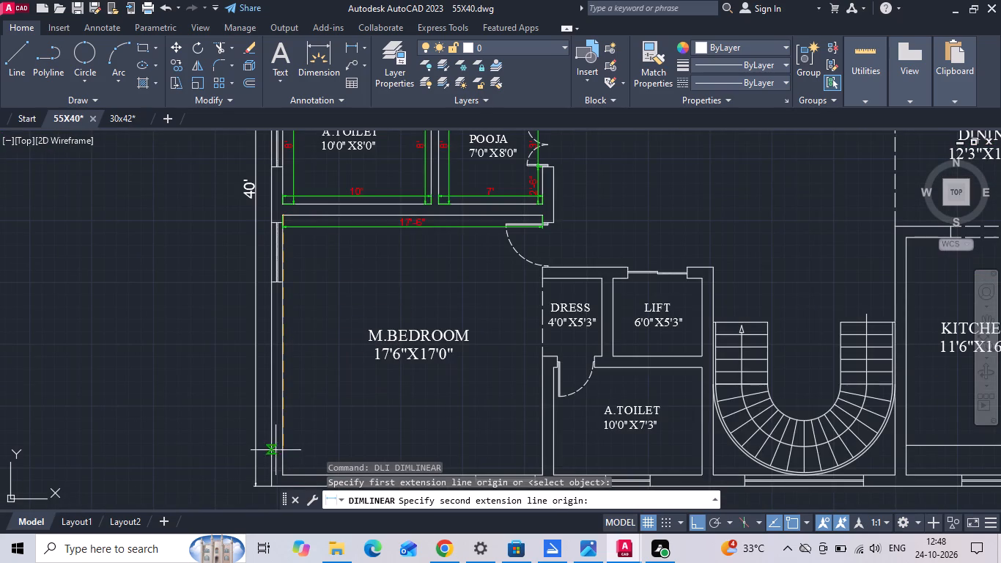
left_click(281, 476)
scroll(295, 441, "up", 2)
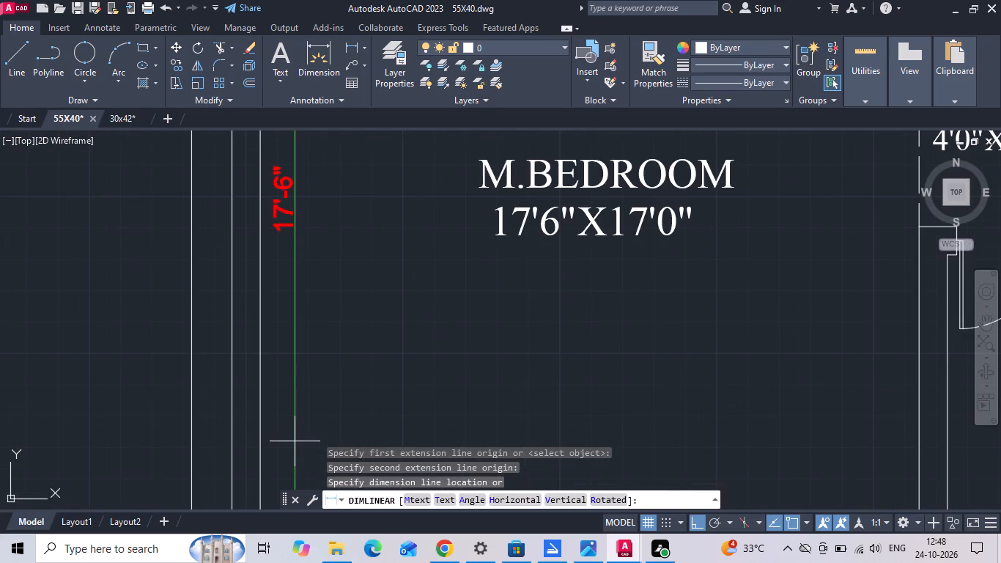
left_click(295, 439)
Dimension M.BEDROOM's south wall from the inside southwest corner to the inside southeast corner, placed just inside the room.
middle_click_drag(296, 427, 292, 295)
type("DLI")
key("space")
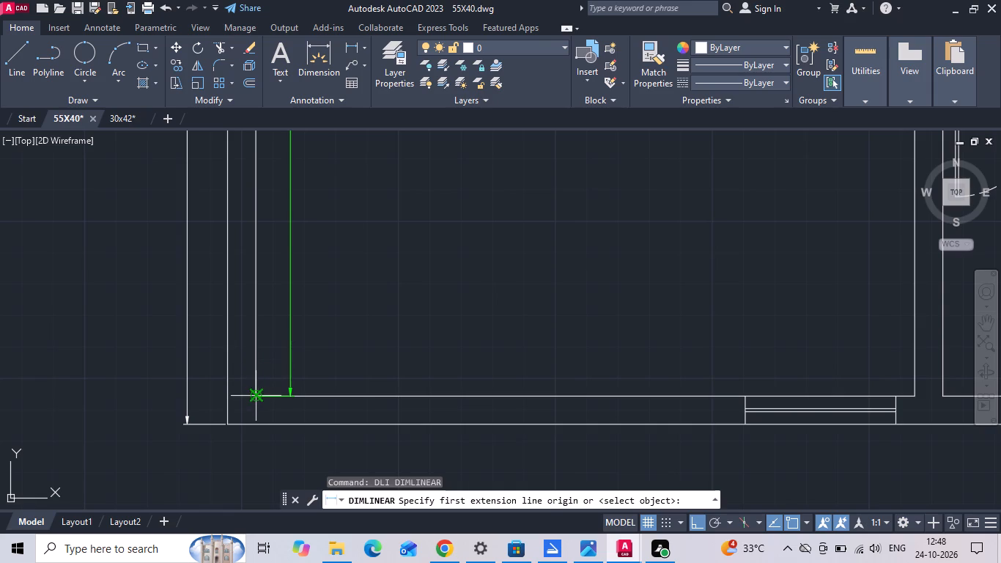
left_click(256, 394)
middle_click_drag(526, 340, 404, 347)
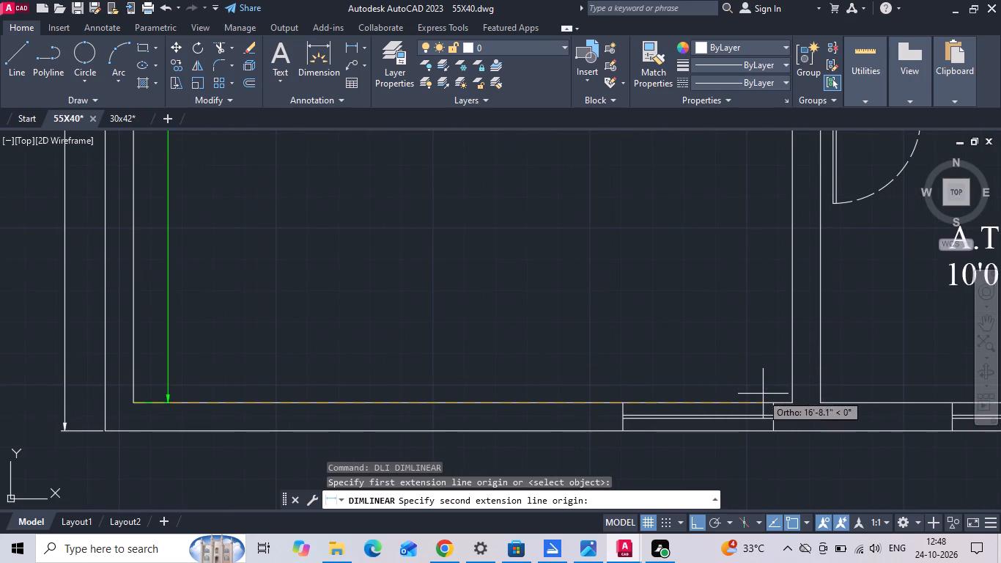
left_click(792, 405)
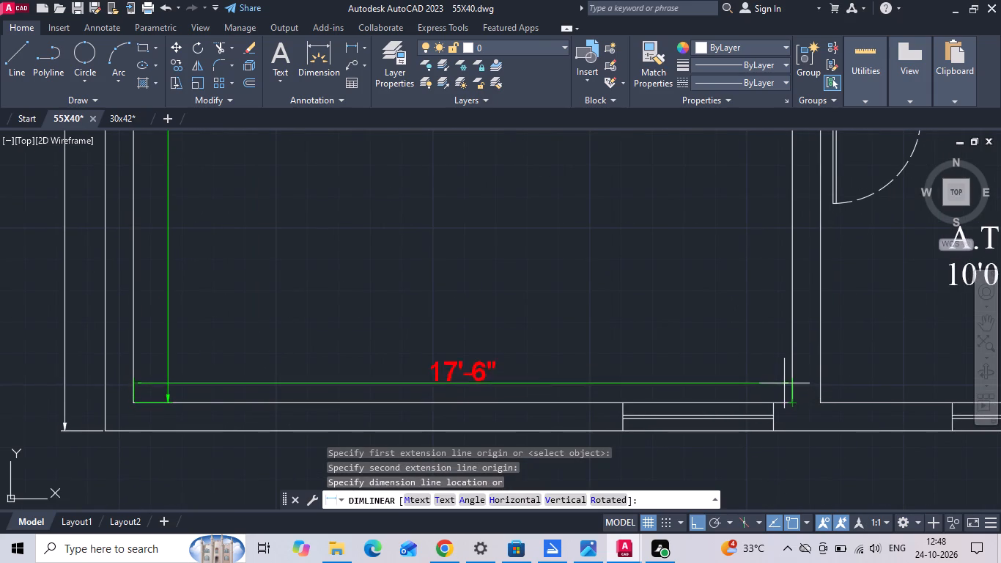
left_click(782, 381)
Dimension M.BEDROOM's east wall from the inside southeast corner up to the south end of the DRESS opening, placed just inside the room.
key("d")
type("LI")
key("space")
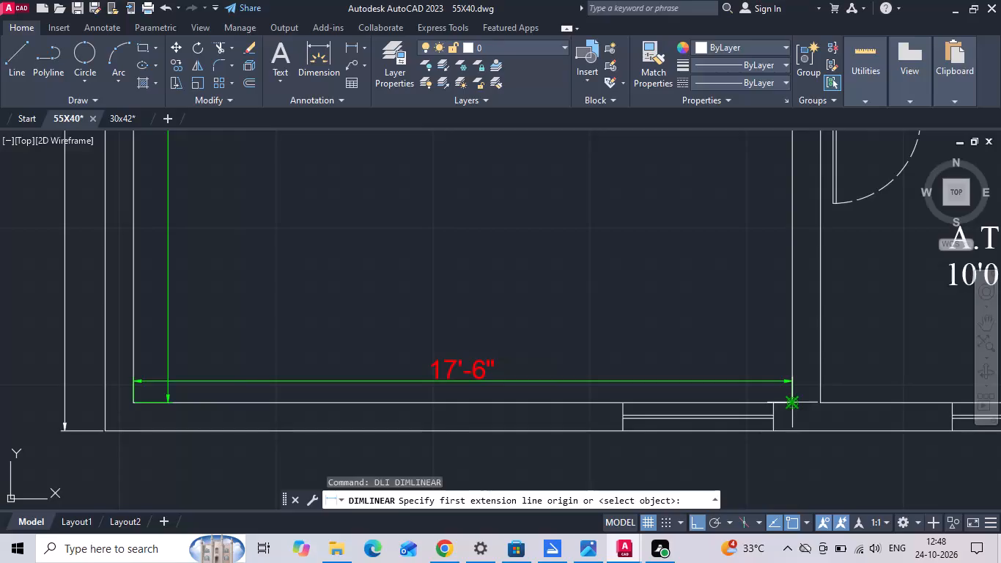
left_click(791, 405)
middle_click_drag(763, 272, 591, 476)
middle_click_drag(596, 285, 581, 410)
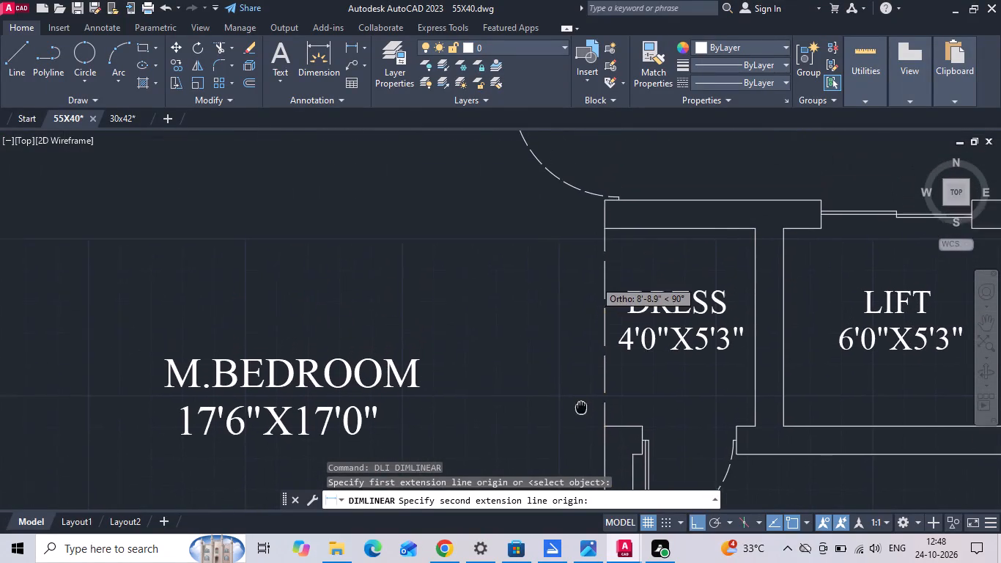
middle_click_drag(581, 410, 581, 416)
middle_click_drag(605, 229, 596, 296)
scroll(591, 295, "up", 1)
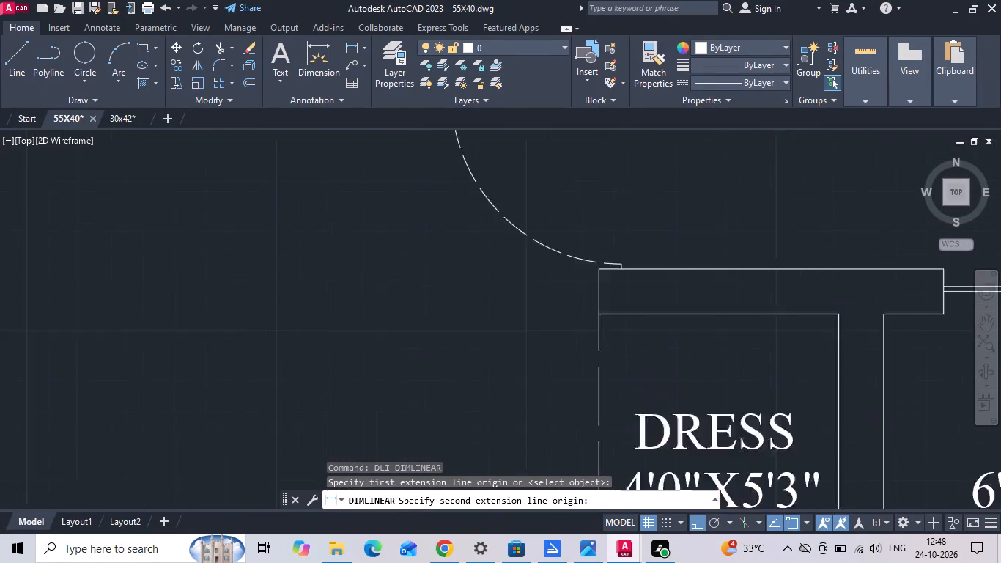
scroll(591, 295, "up", 1)
scroll(601, 254, "down", 4)
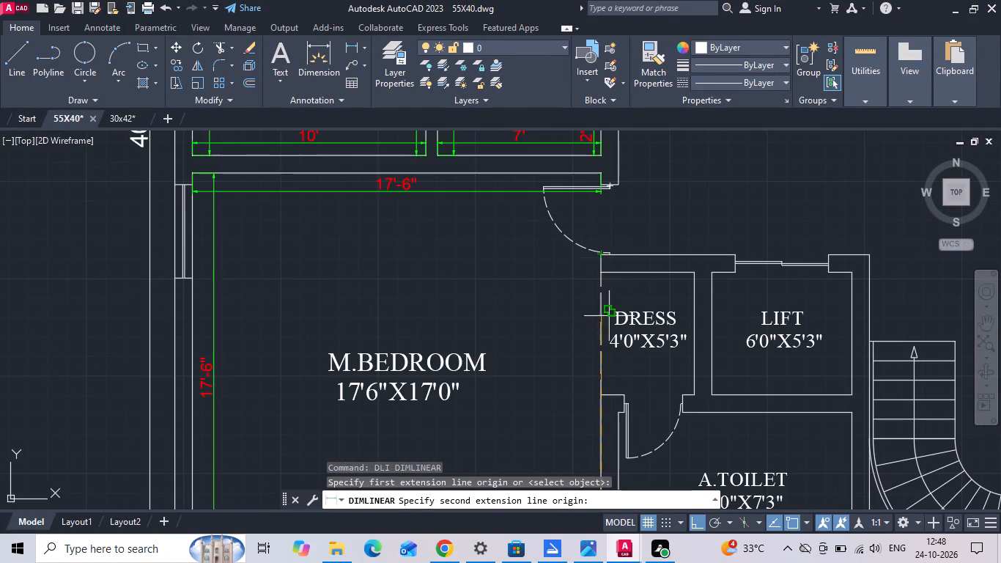
scroll(604, 393, "up", 2)
left_click(594, 401)
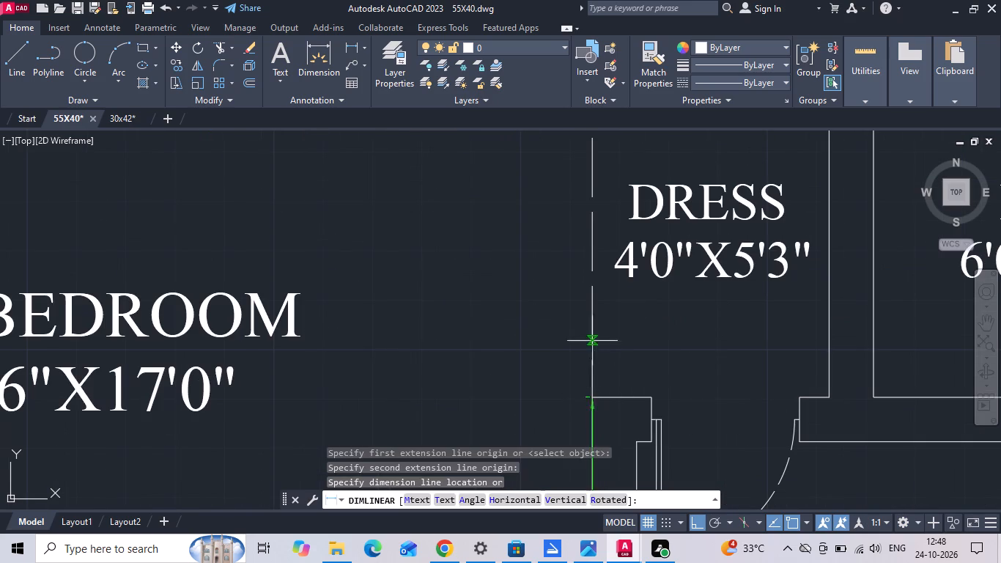
middle_click_drag(593, 334, 637, 157)
scroll(637, 157, "down", 1)
scroll(610, 271, "down", 1)
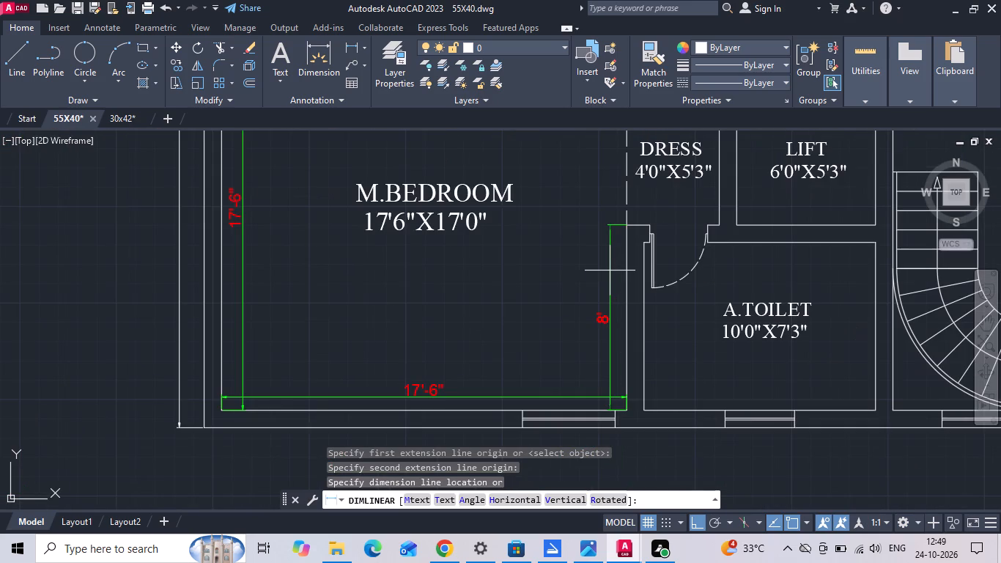
scroll(610, 271, "up", 1)
left_click(610, 271)
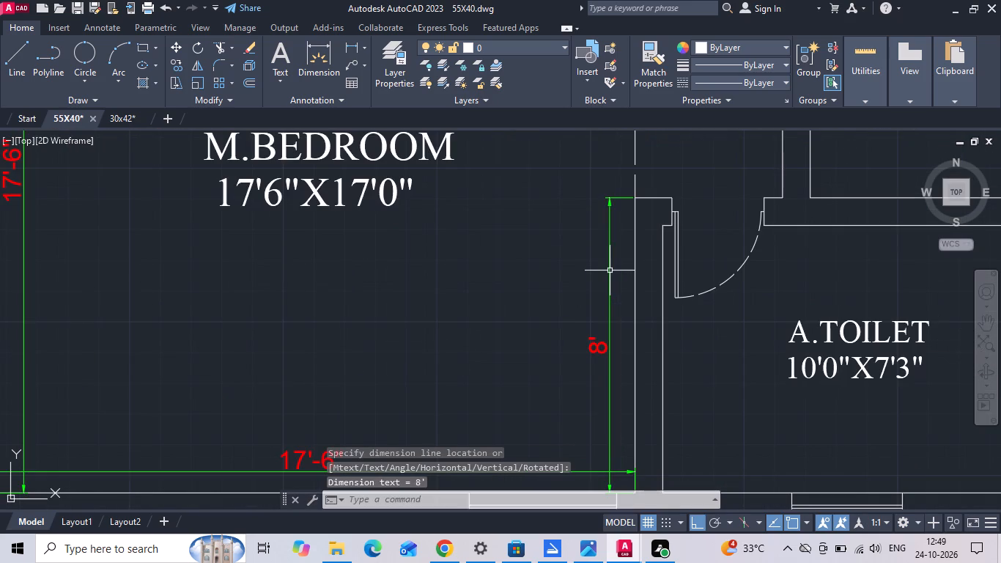
Continue M.BEDROOM's east wall dimension across the DRESS opening, the wall thickness and the door opening, up to the inside northeast corner.
type("DIMCNT")
key("space")
middle_click_drag(596, 224, 555, 397)
middle_click_drag(569, 162, 532, 300)
scroll(545, 304, "up", 2)
left_click(571, 331)
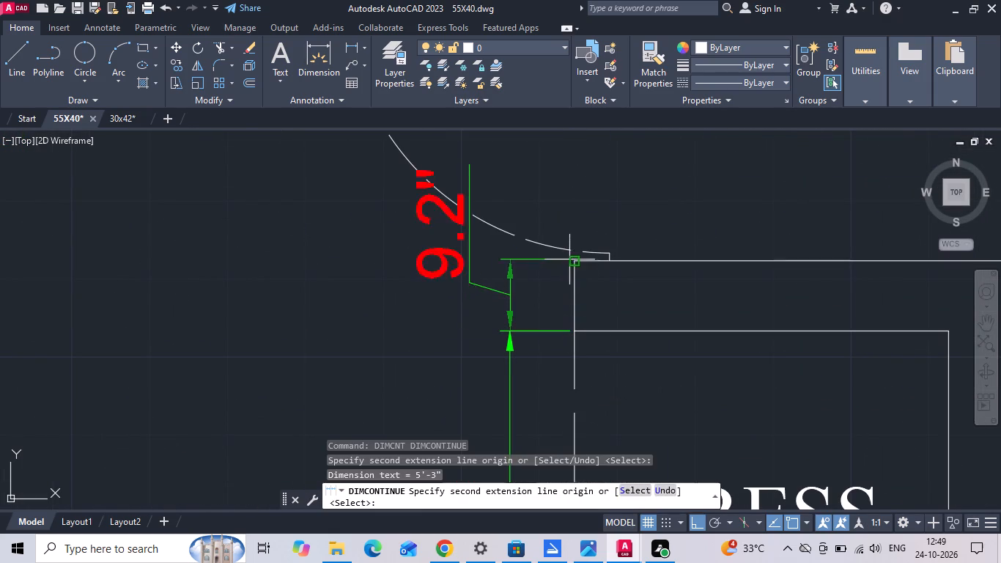
left_click(575, 257)
scroll(512, 383, "down", 2)
scroll(528, 213, "up", 3)
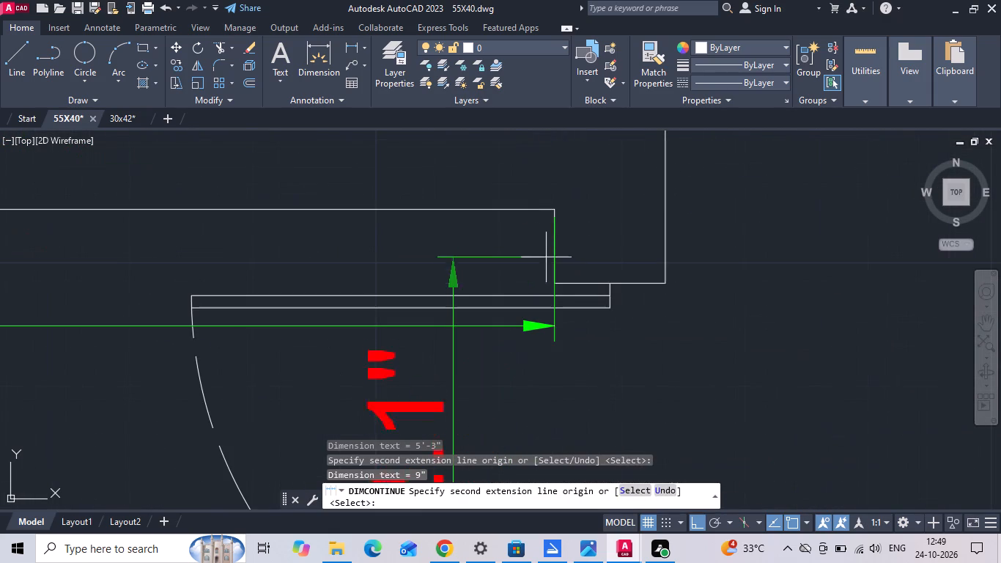
scroll(550, 292, "up", 2)
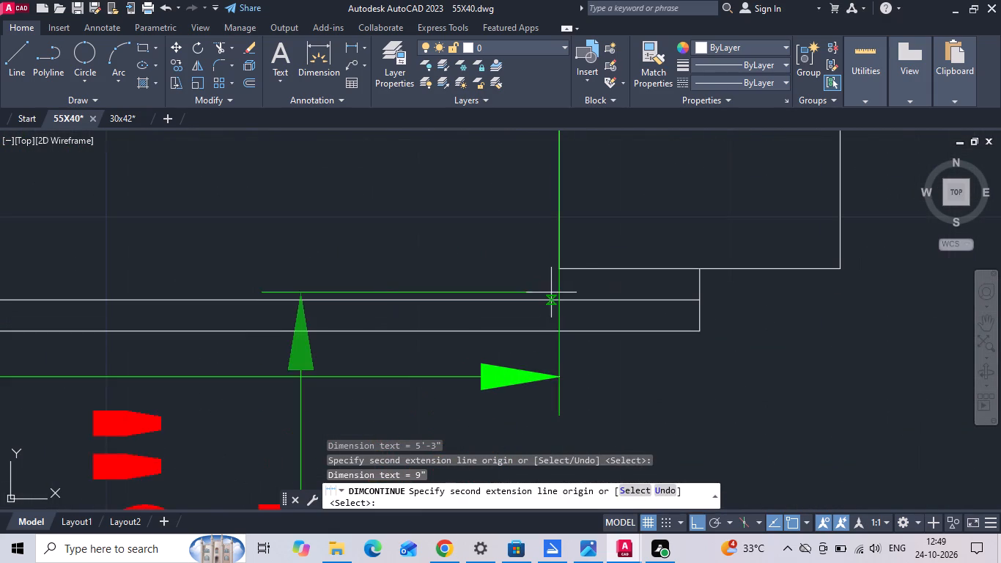
left_click(563, 268)
scroll(538, 314, "down", 2)
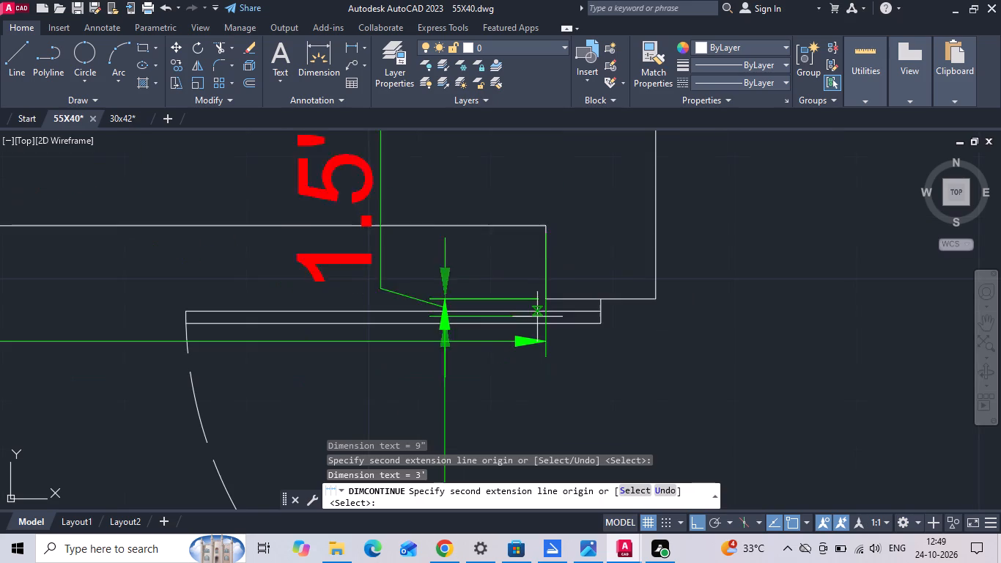
left_click(545, 224)
key("Escape")
Dimension DRESS's north wall from the inside northeast corner to the dashed opening line, placed just inside the room.
scroll(457, 240, "down", 3)
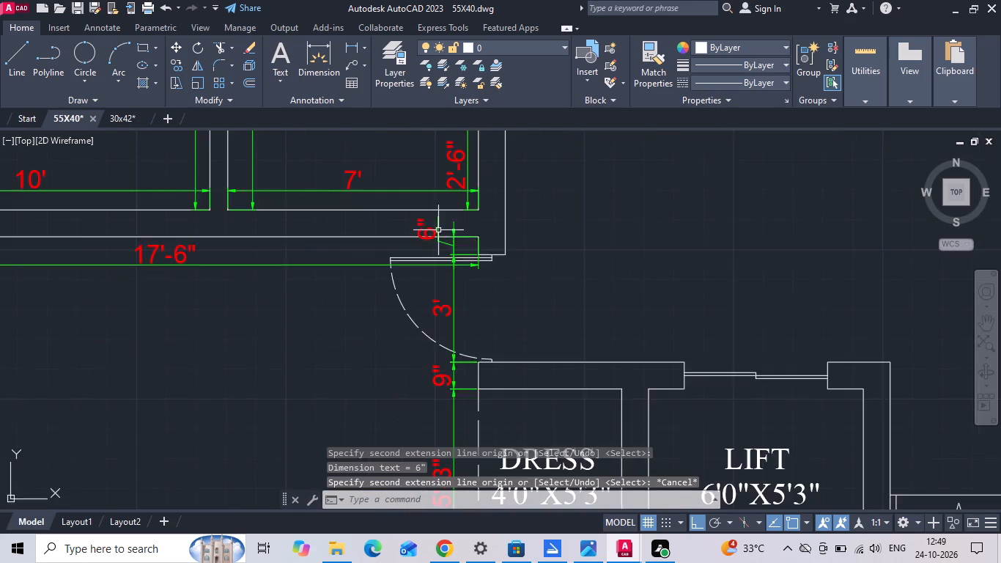
scroll(437, 230, "down", 2)
left_click(345, 49)
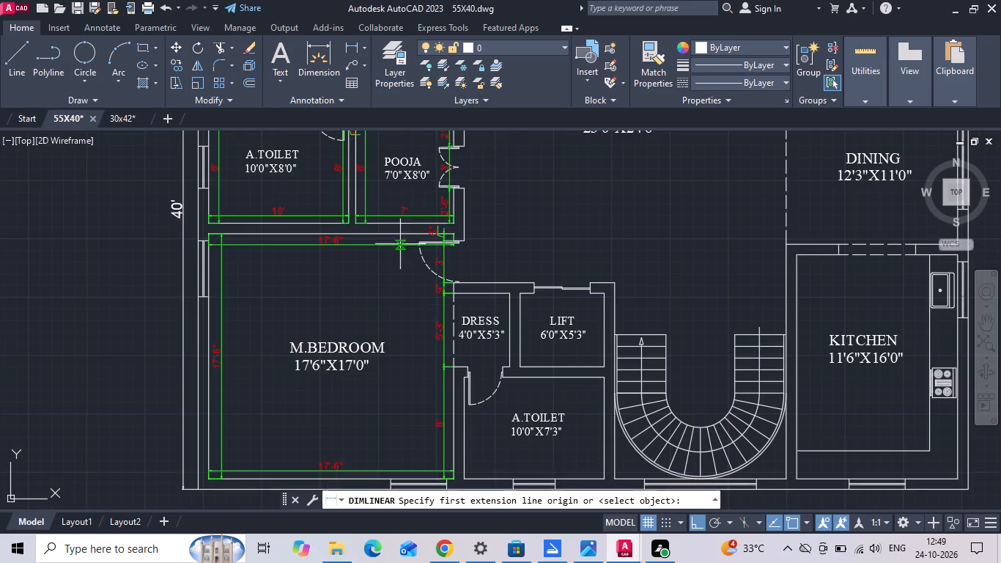
scroll(498, 335, "up", 2)
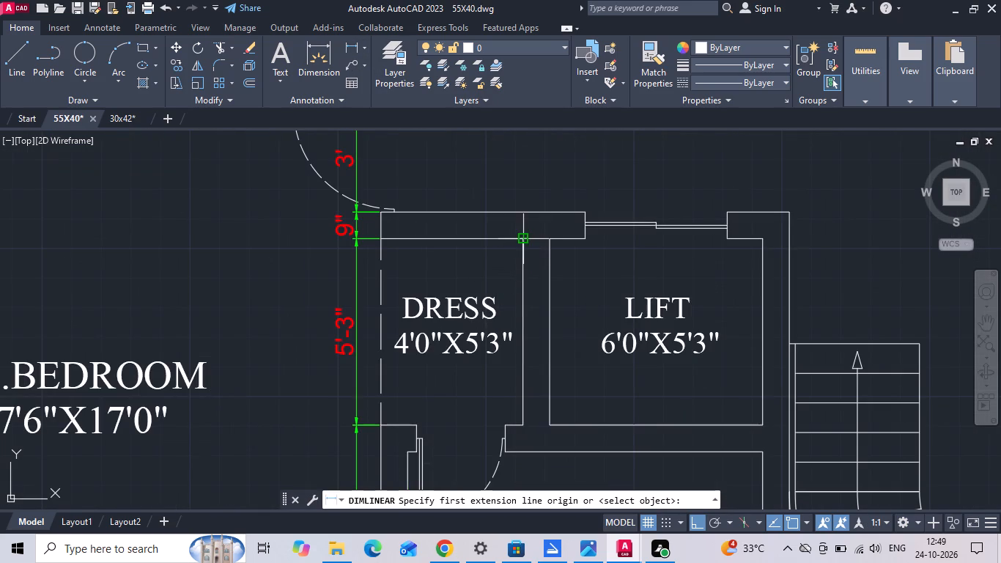
left_click(522, 240)
left_click(385, 239)
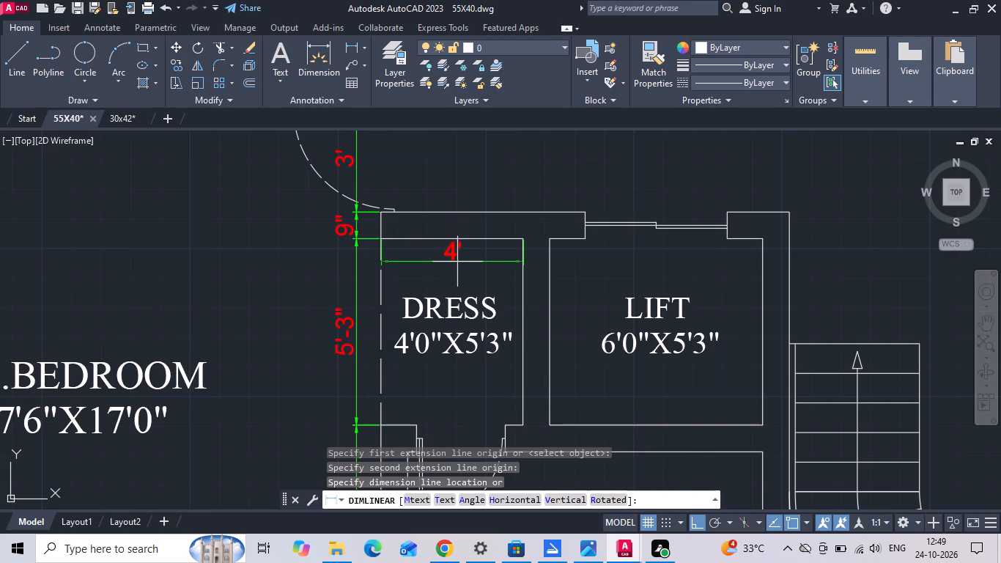
scroll(458, 260, "up", 1)
left_click(451, 260)
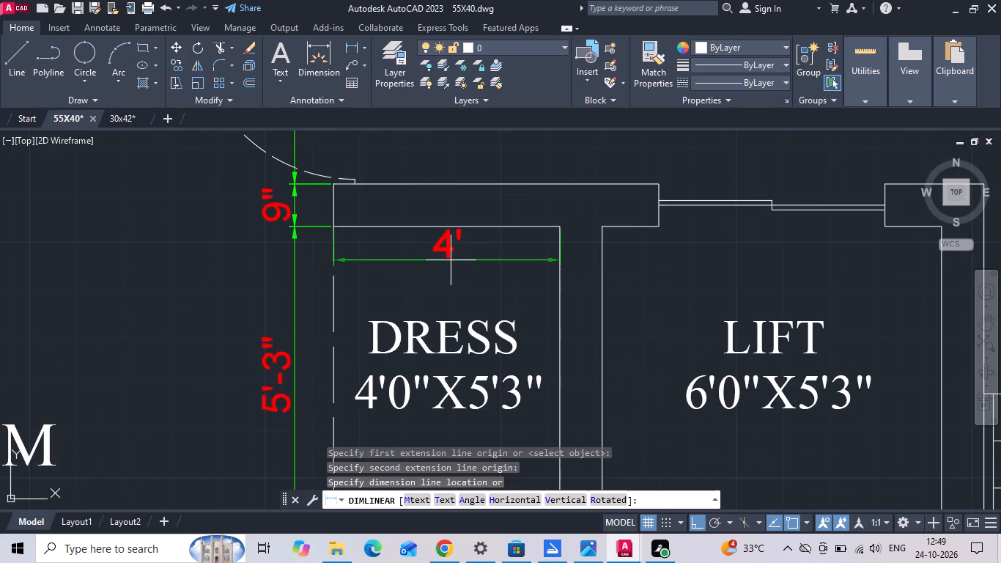
Dimension DRESS's east wall from the inside northeast corner to the inside southeast corner, placed just inside the room.
left_click(350, 43)
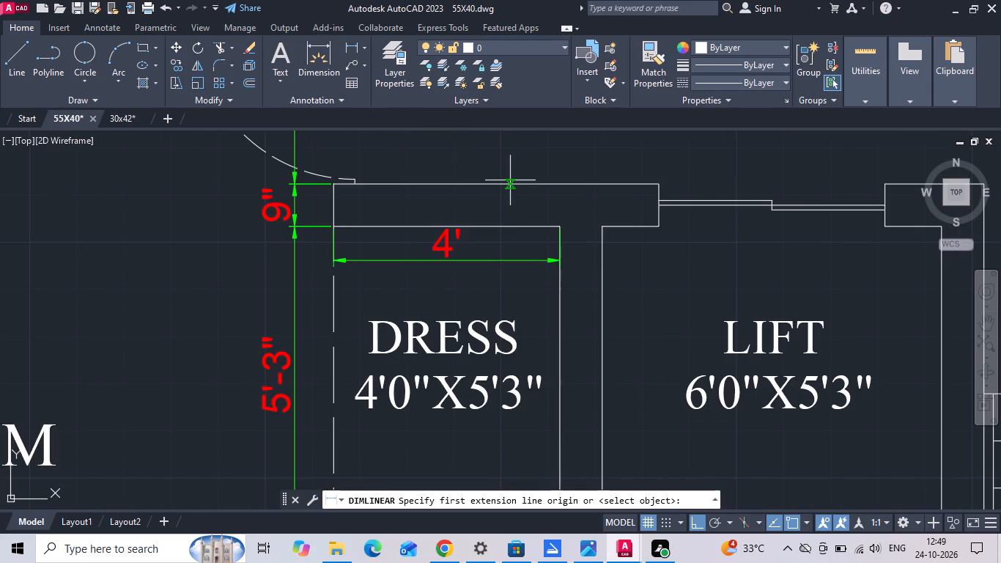
left_click(557, 228)
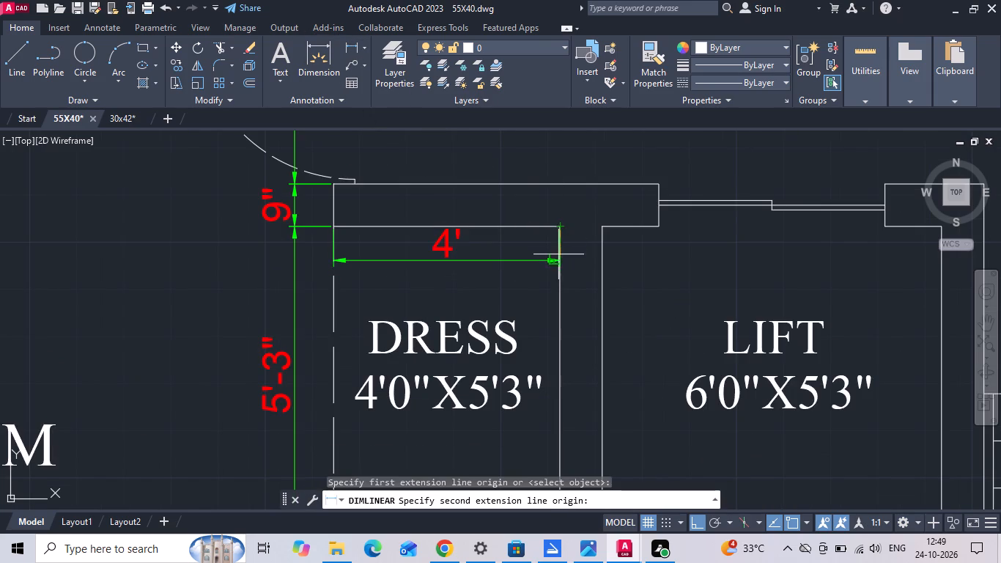
middle_click_drag(558, 257, 561, 193)
middle_click_drag(566, 380, 569, 328)
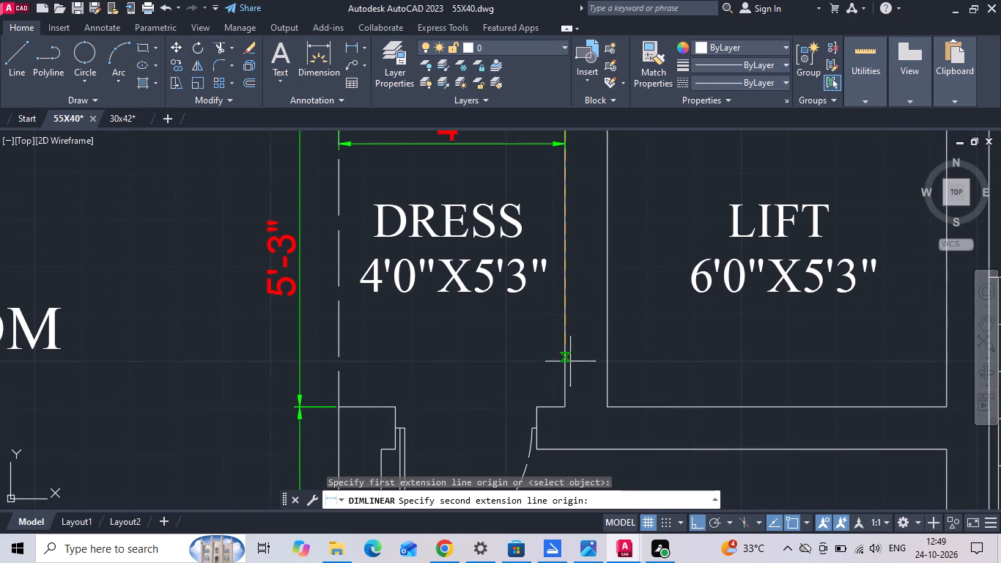
left_click(564, 406)
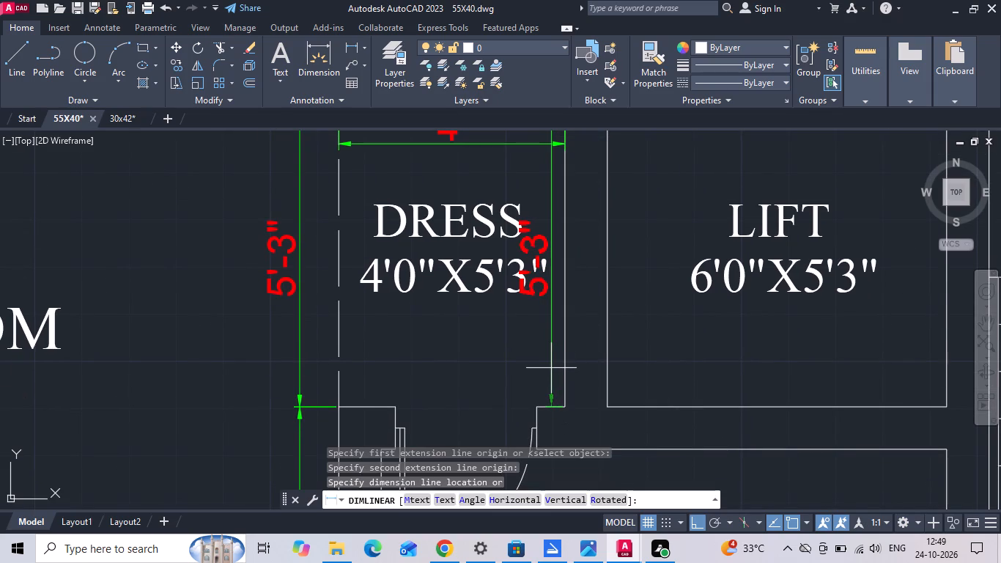
left_click(551, 368)
Dimension the north wall of the A.TOILET below DRESS from the inside northwest corner to the door's west jamb, placed inside the room.
left_click(352, 45)
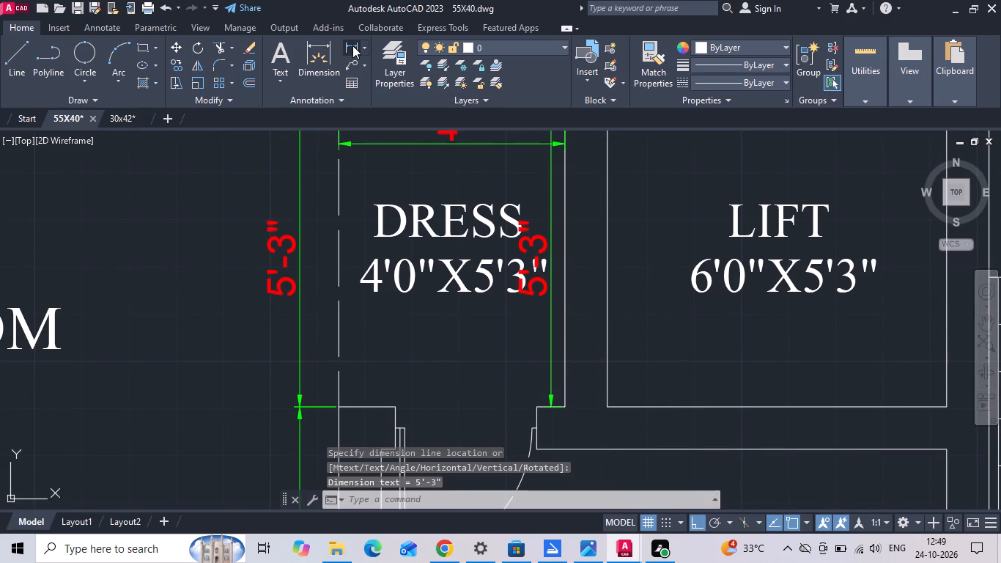
scroll(407, 285, "down", 2)
middle_click_drag(410, 342, 419, 253)
scroll(414, 284, "up", 2)
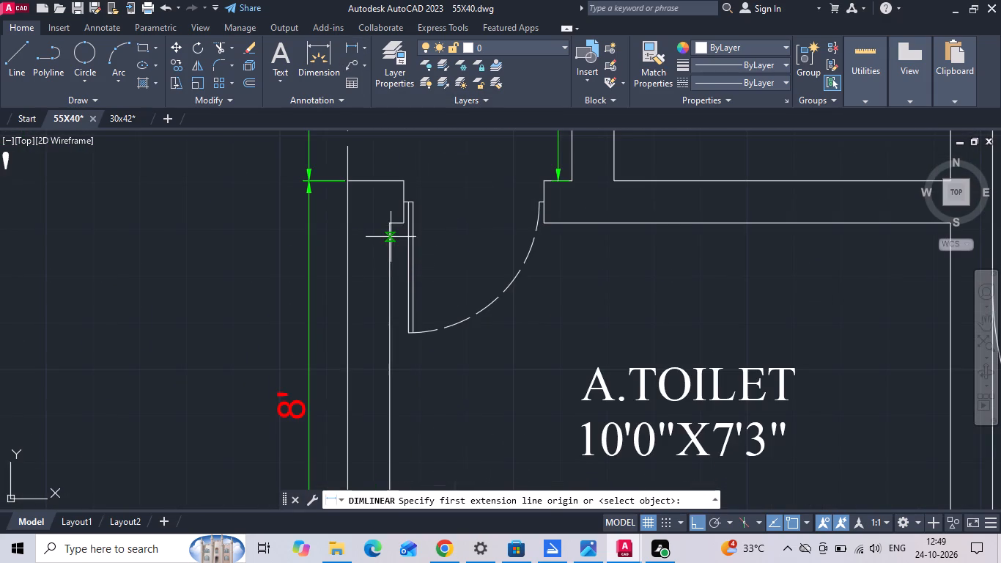
left_click(388, 226)
left_click(406, 227)
scroll(406, 247, "up", 2)
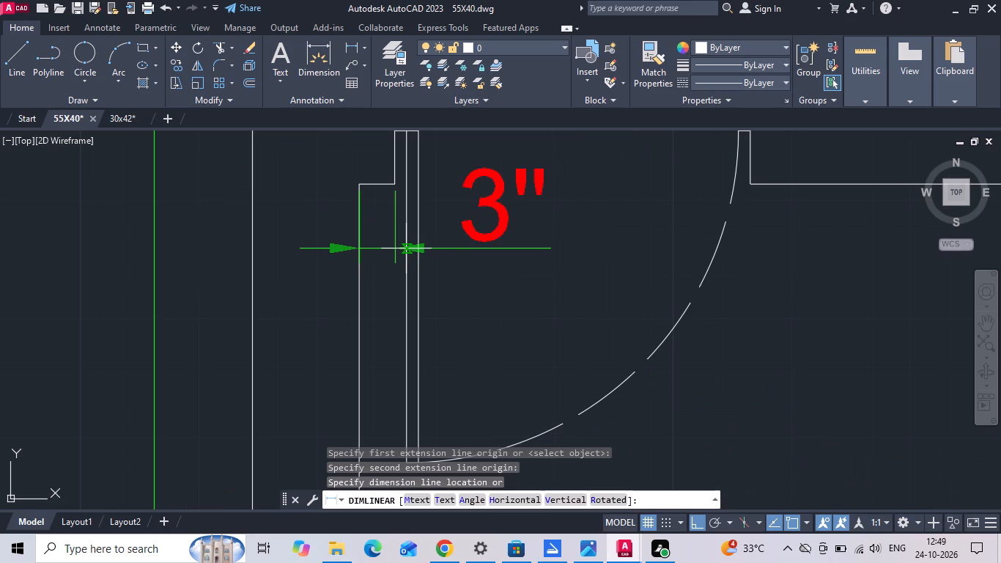
left_click(407, 249)
Continue A.TOILET's north wall dimension across the door opening and on to the inside northeast corner.
type("DIMCNT")
key("space")
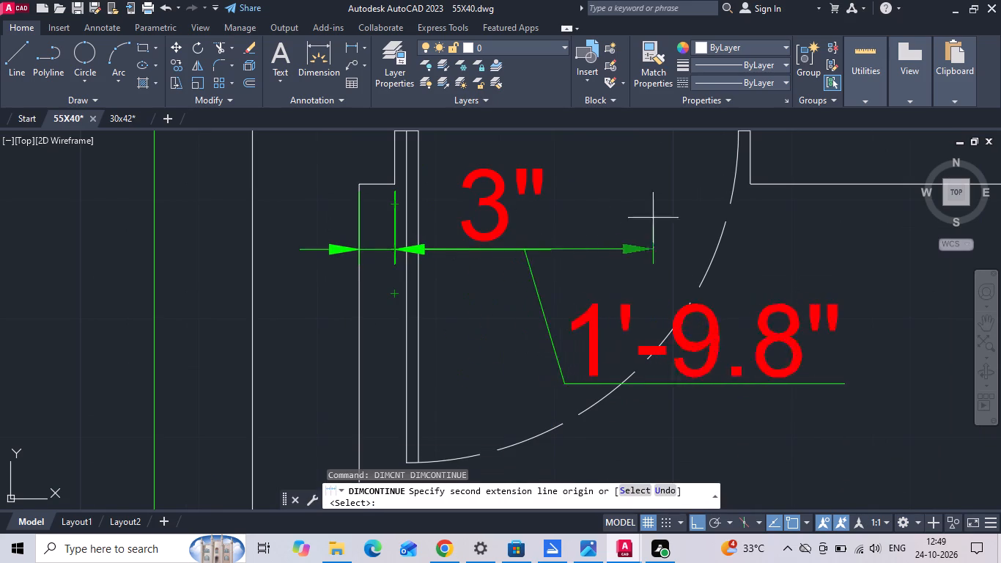
left_click(753, 185)
middle_click_drag(743, 199, 399, 206)
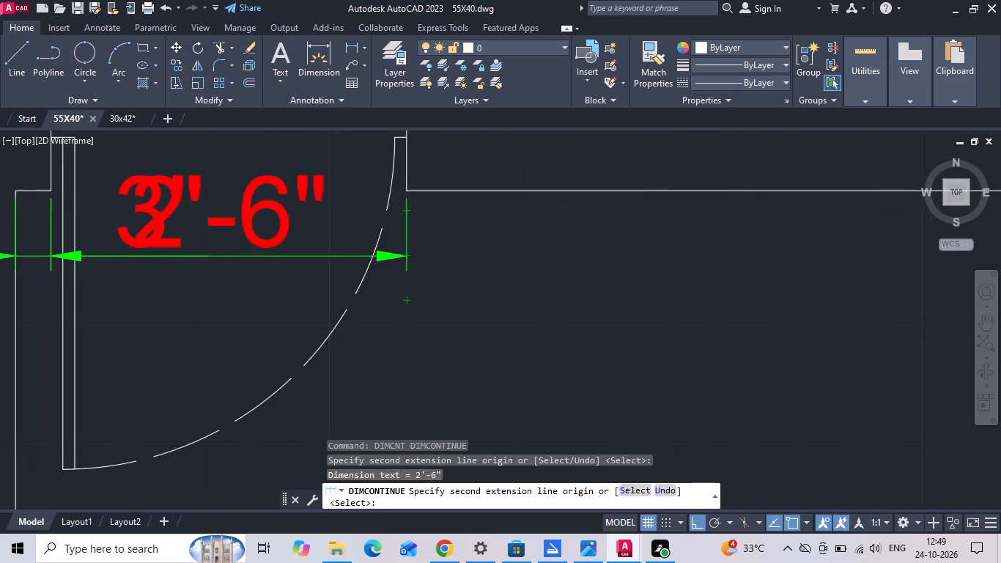
scroll(495, 213, "down", 2)
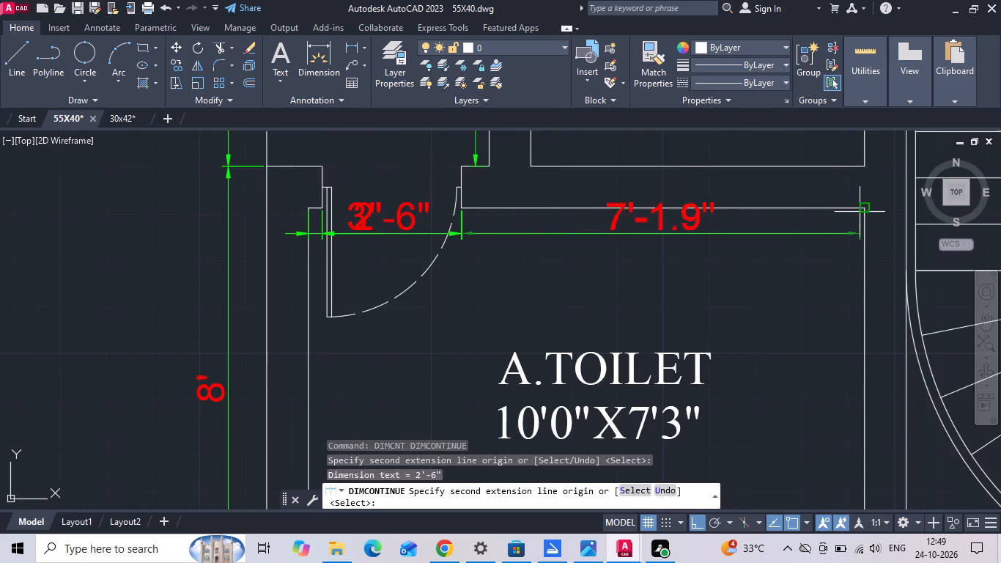
left_click(865, 209)
key("Escape")
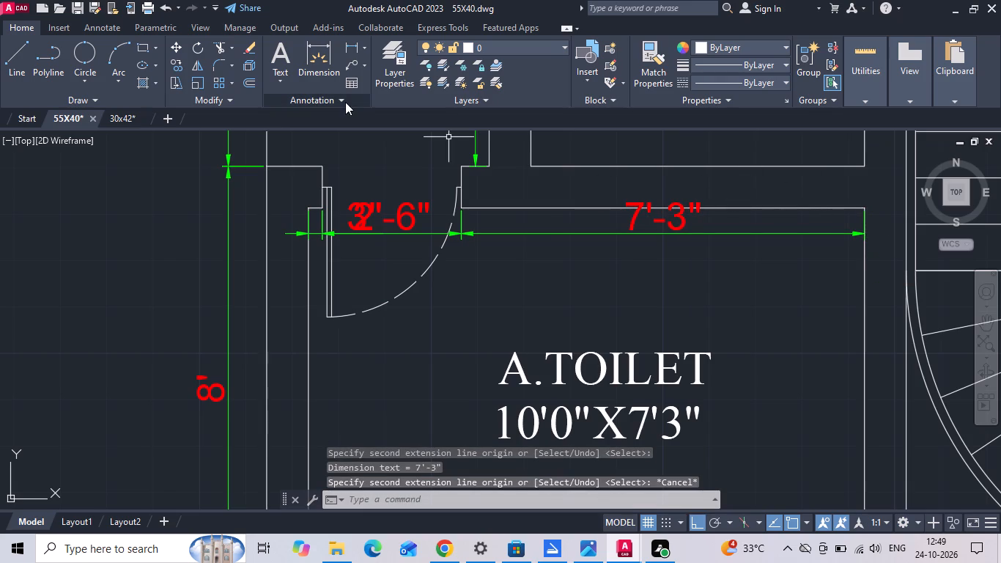
Shift the dimension line of A.TOILET's north wall segment east of the door slightly farther south into the room.
left_click_drag(552, 226, 536, 242)
left_click(528, 247)
scroll(884, 219, "up", 1)
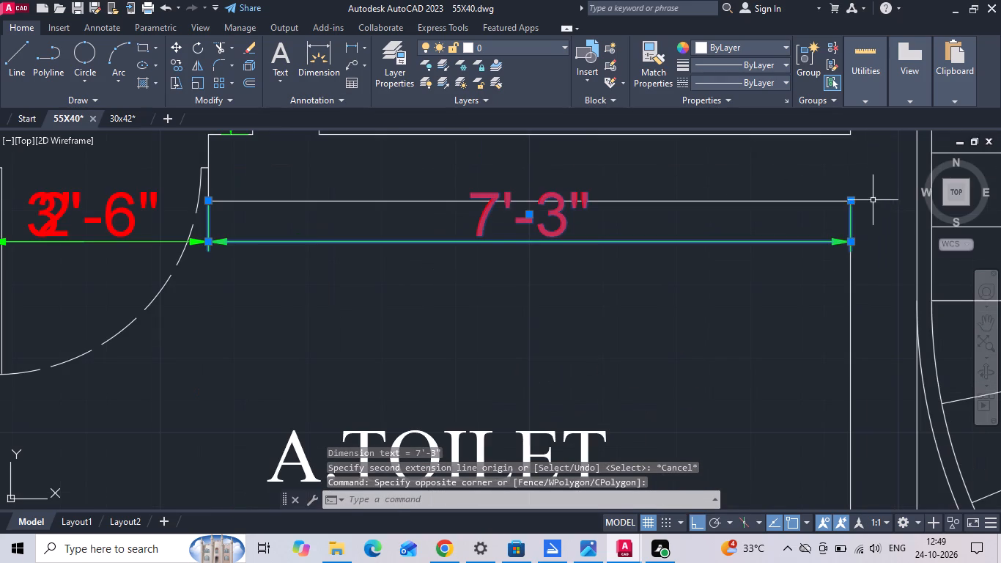
left_click_drag(852, 242, 849, 251)
left_click(846, 269)
Move the dimension line of A.TOILET's door opening south so it lines up with the dimension of the wall segment east of it.
scroll(783, 247, "down", 1)
scroll(363, 252, "up", 2)
left_click(394, 226)
left_click(388, 242)
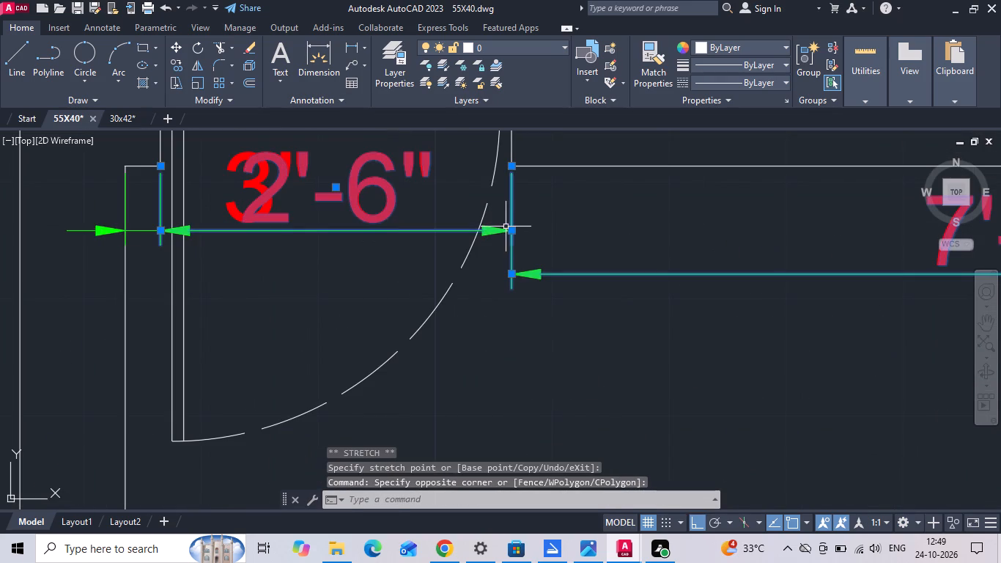
left_click(511, 228)
left_click(513, 271)
scroll(614, 258, "down", 1)
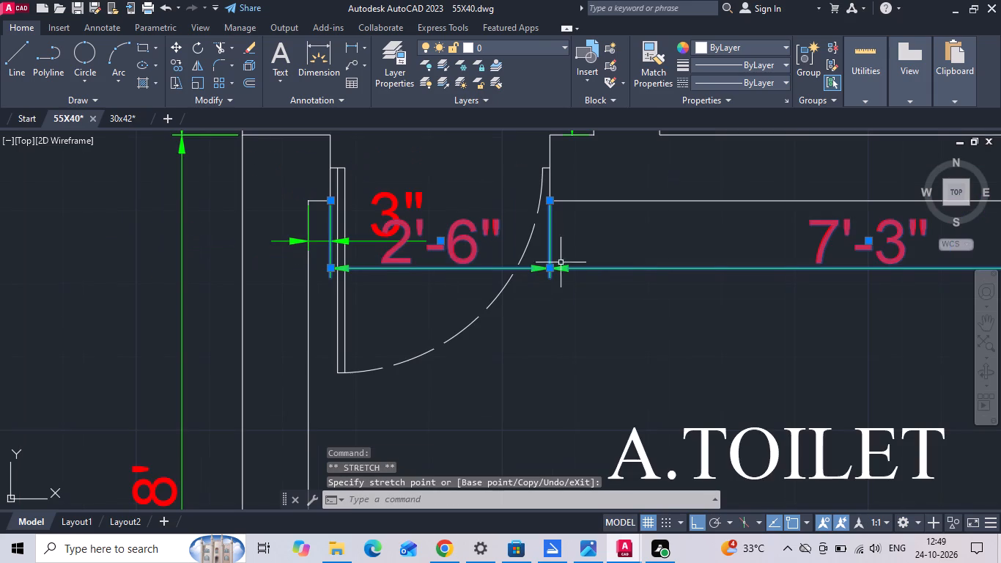
key("Escape")
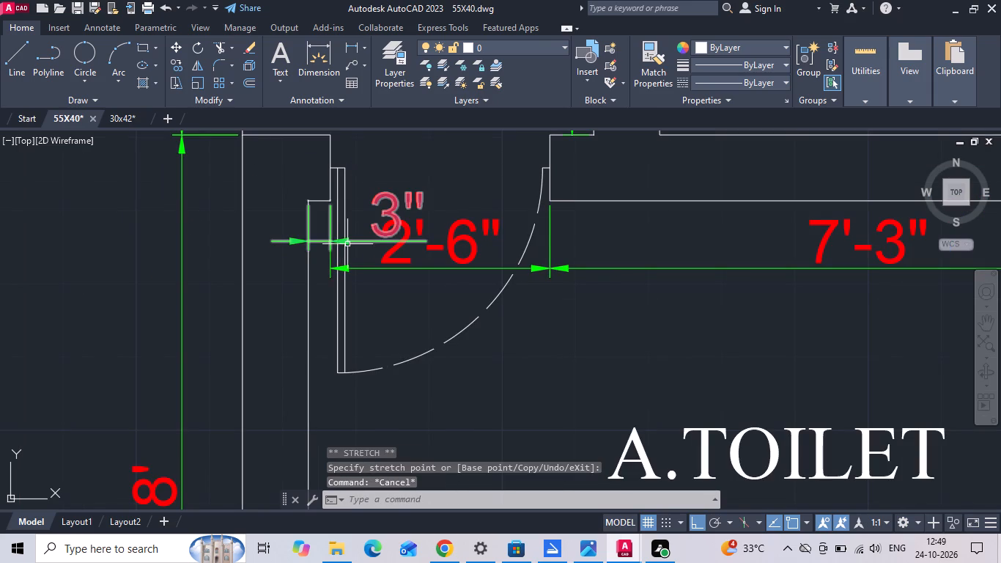
Shift the dimension line of the short wall segment west of A.TOILET's door slightly farther north.
left_click(355, 238)
left_click(349, 246)
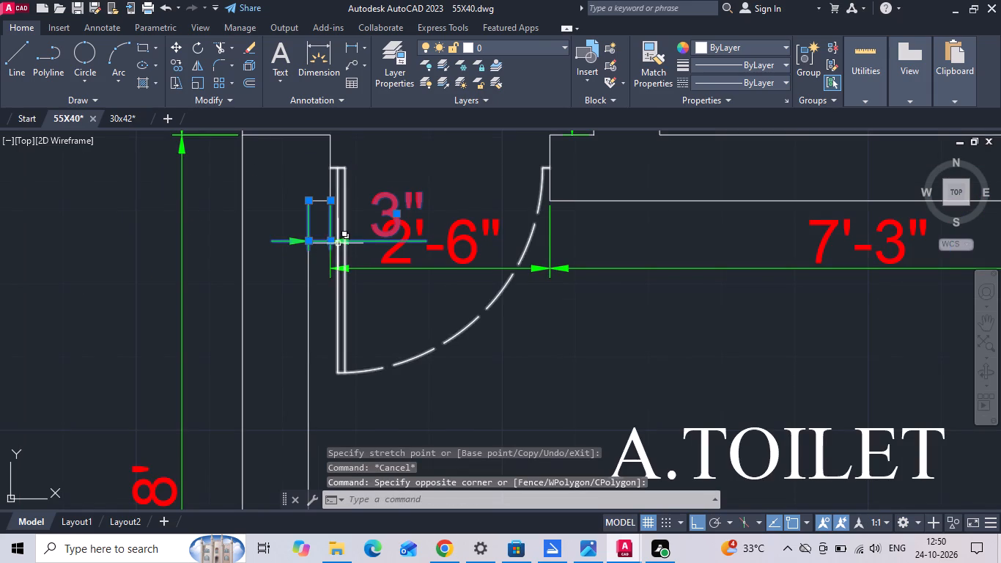
left_click(333, 240)
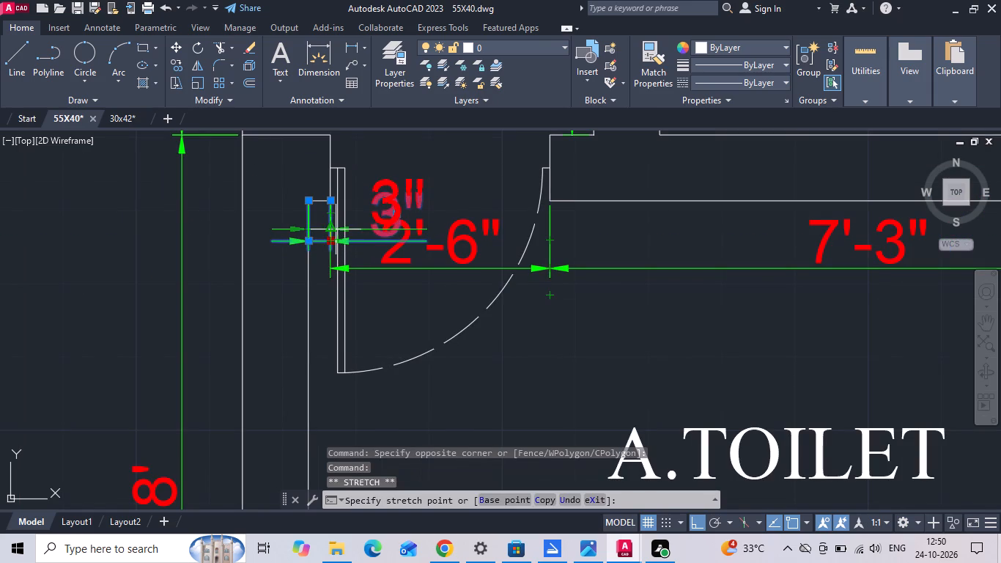
left_click(336, 229)
key("Escape")
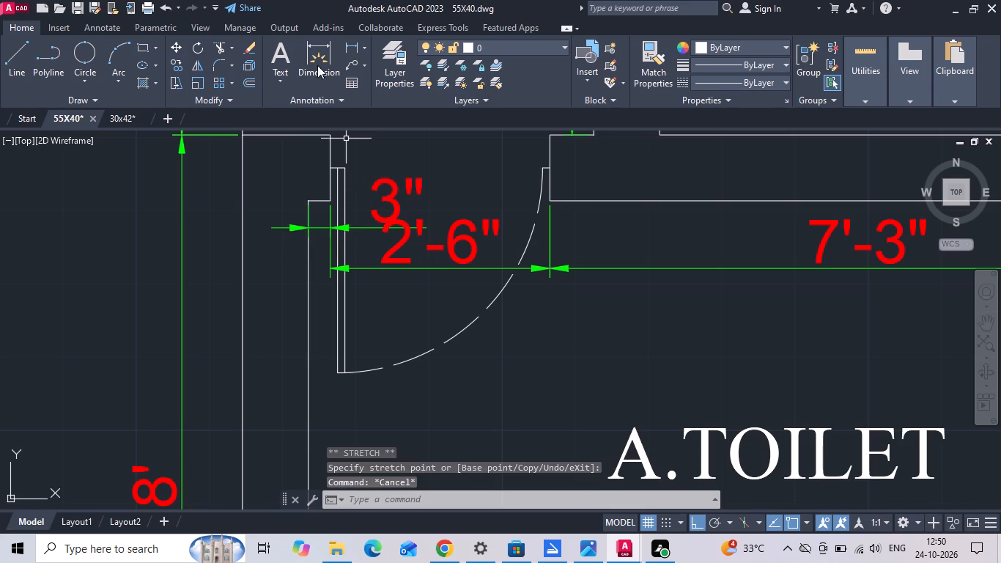
Dimension A.TOILET's west wall from the inside northwest corner to the inside southwest corner, placed just inside the room.
left_click(347, 43)
left_click(304, 201)
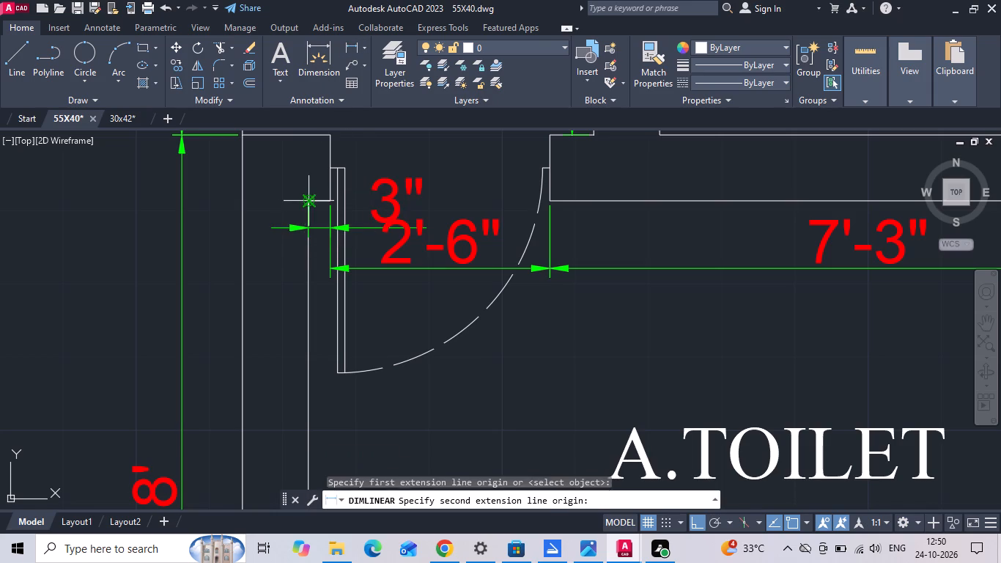
scroll(339, 194, "down", 2)
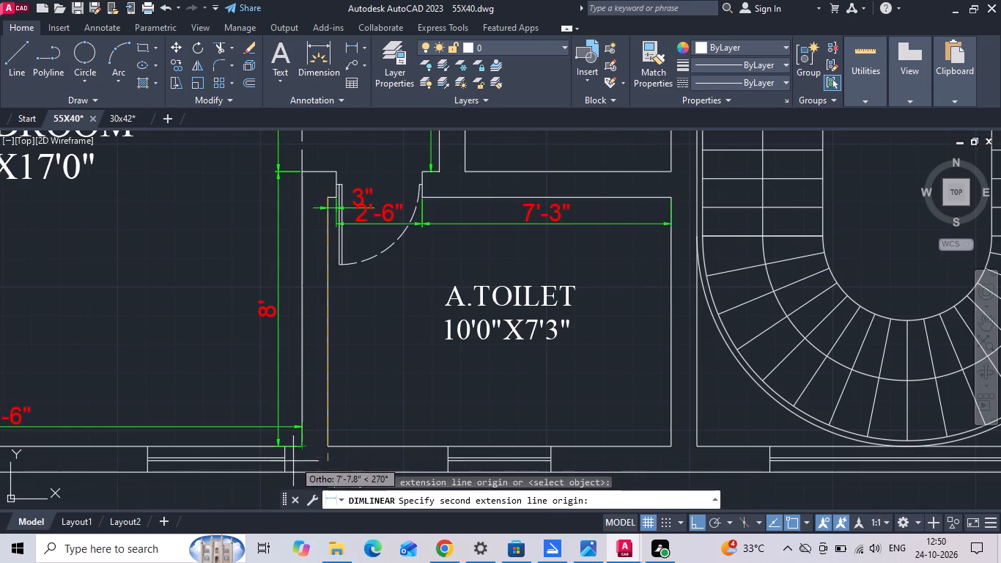
left_click(326, 449)
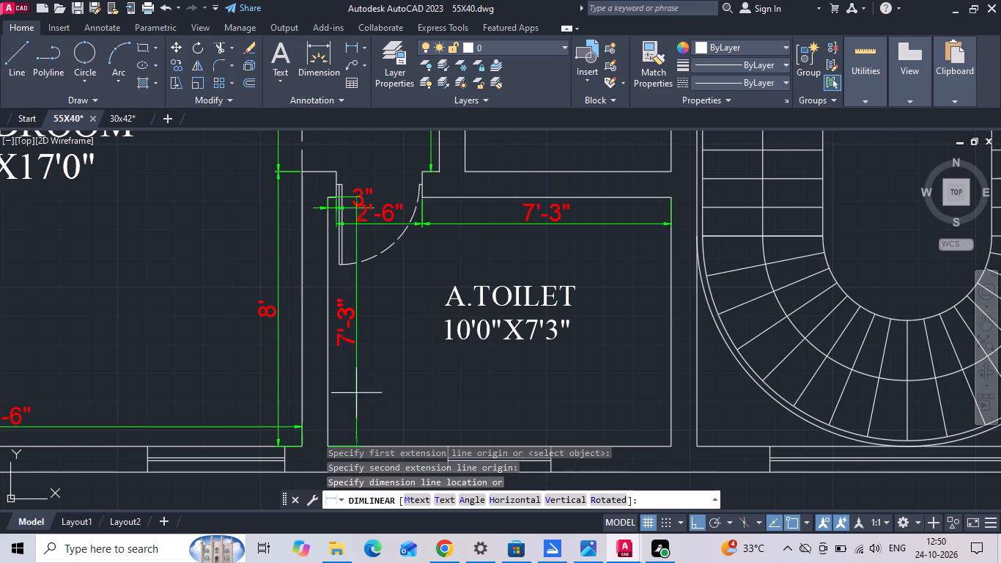
scroll(350, 379, "up", 1)
left_click(351, 377)
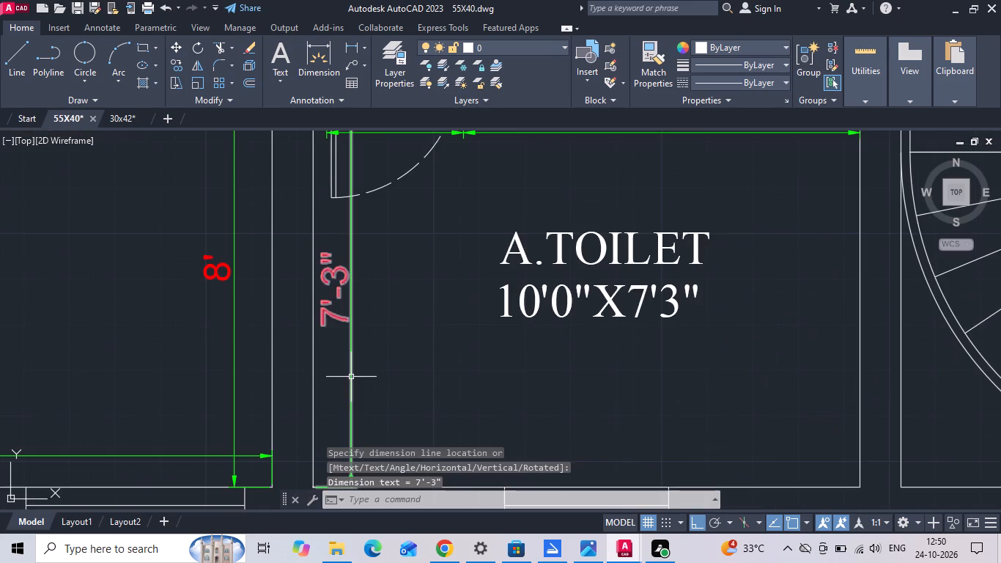
key("Escape")
Dimension A.TOILET's south wall from the inside southwest corner to the inside southeast corner, placed just inside the room.
type("DLI")
key("space")
middle_click_drag(377, 381, 394, 297)
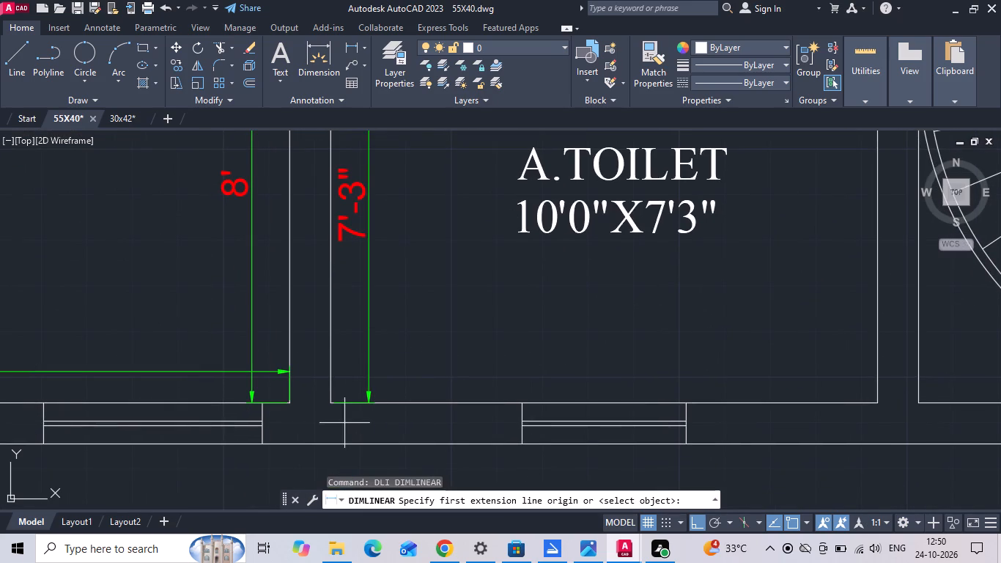
left_click(326, 404)
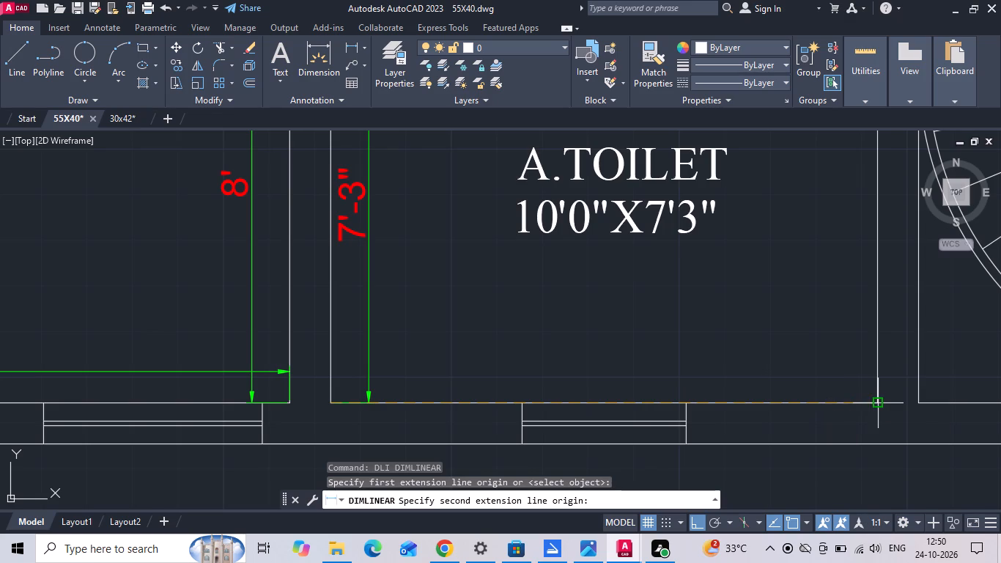
left_click(878, 401)
left_click(870, 376)
Dimension A.TOILET's east wall from the inside southeast corner to the inside northeast corner, placed just inside the room.
middle_click_drag(764, 371, 522, 374)
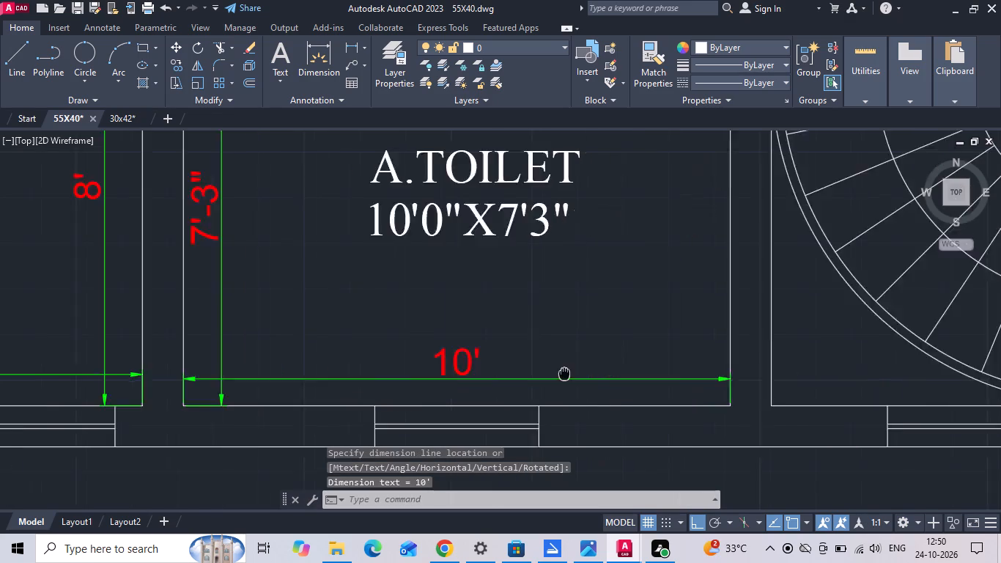
middle_click_drag(522, 374, 511, 374)
key("space")
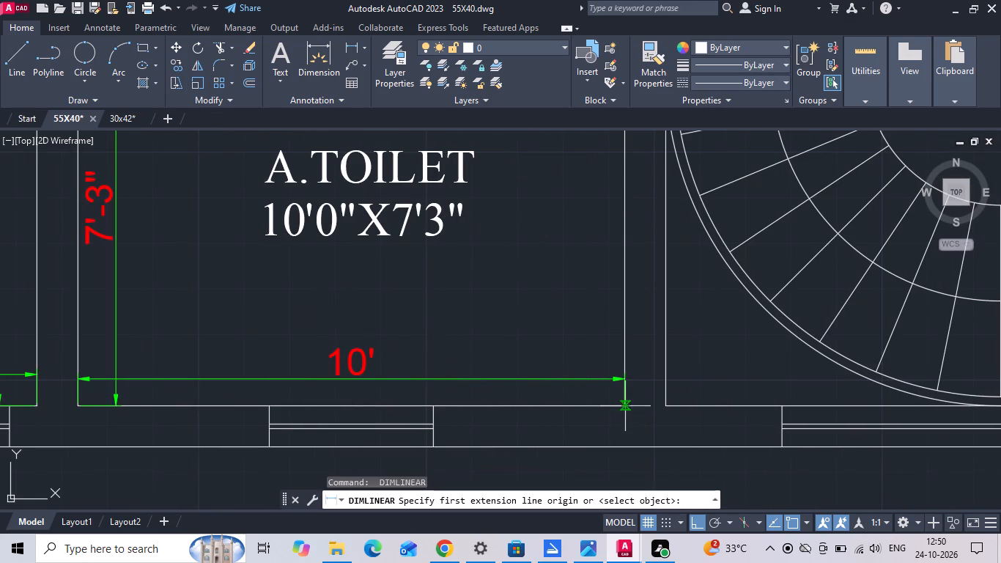
scroll(621, 405, "up", 1)
left_click(624, 409)
scroll(605, 436, "down", 2)
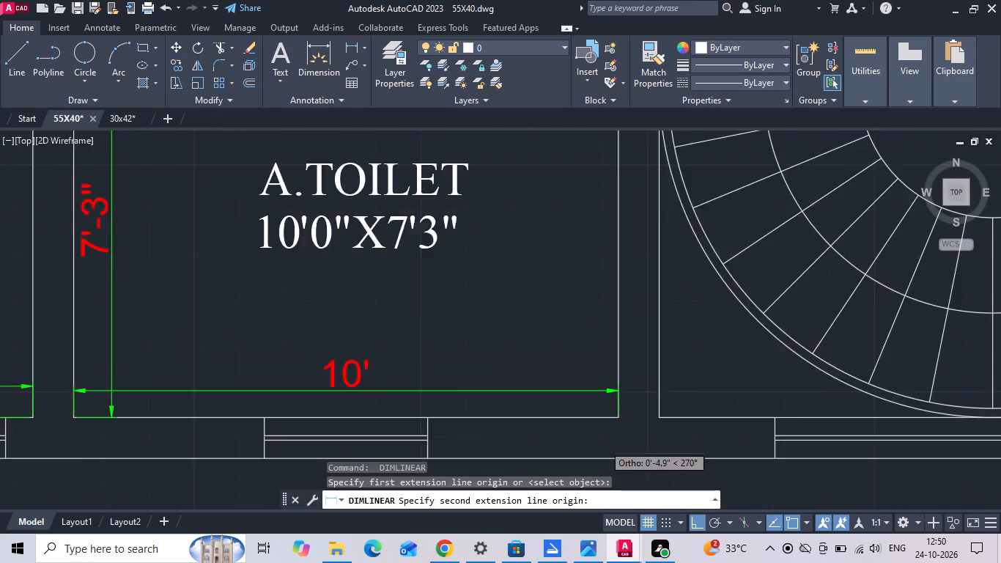
middle_click_drag(594, 286, 592, 295)
left_click(616, 188)
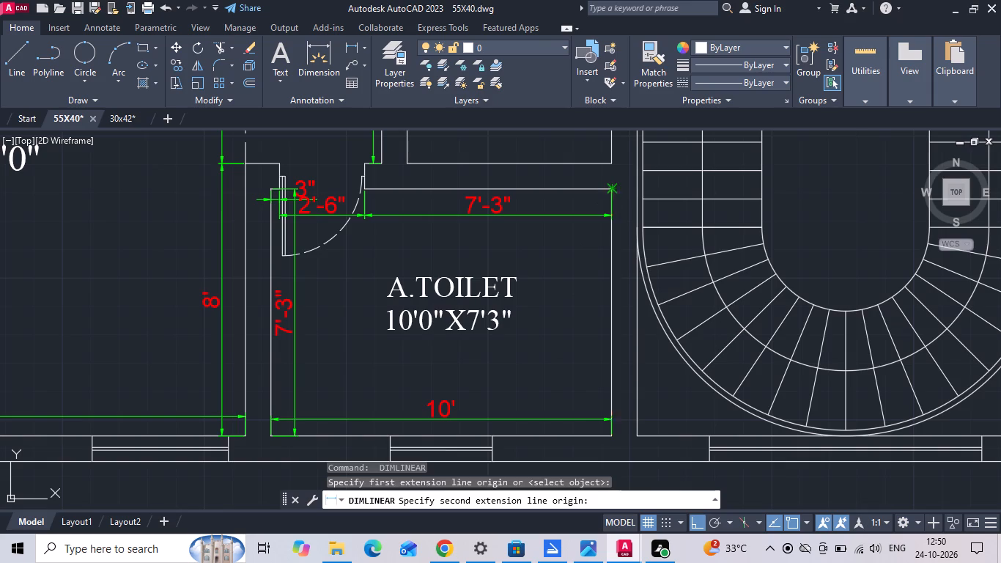
left_click(590, 259)
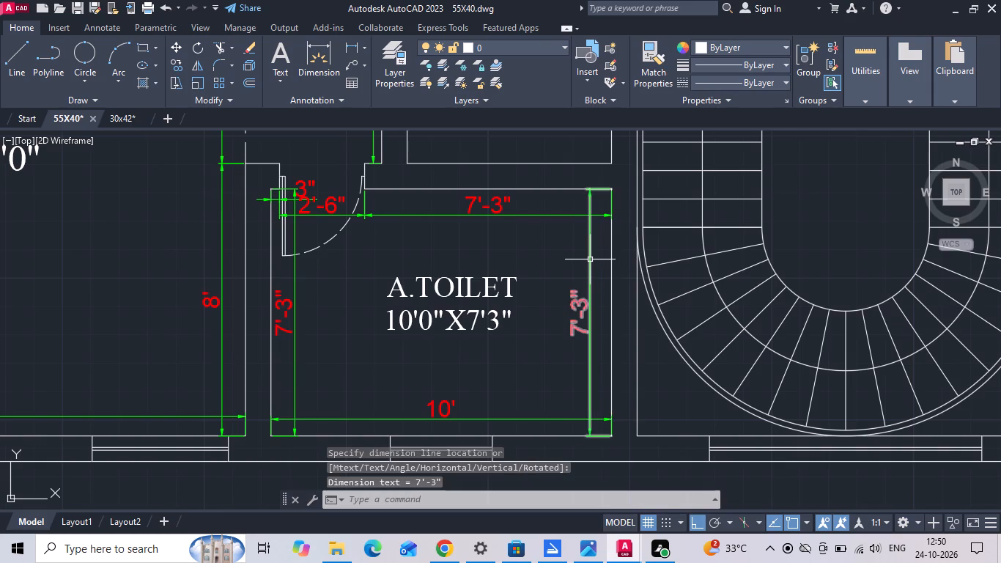
Dimension LIFT's south wall from the inside southwest corner to the inside southeast corner, placed just inside the room.
scroll(394, 249, "down", 2)
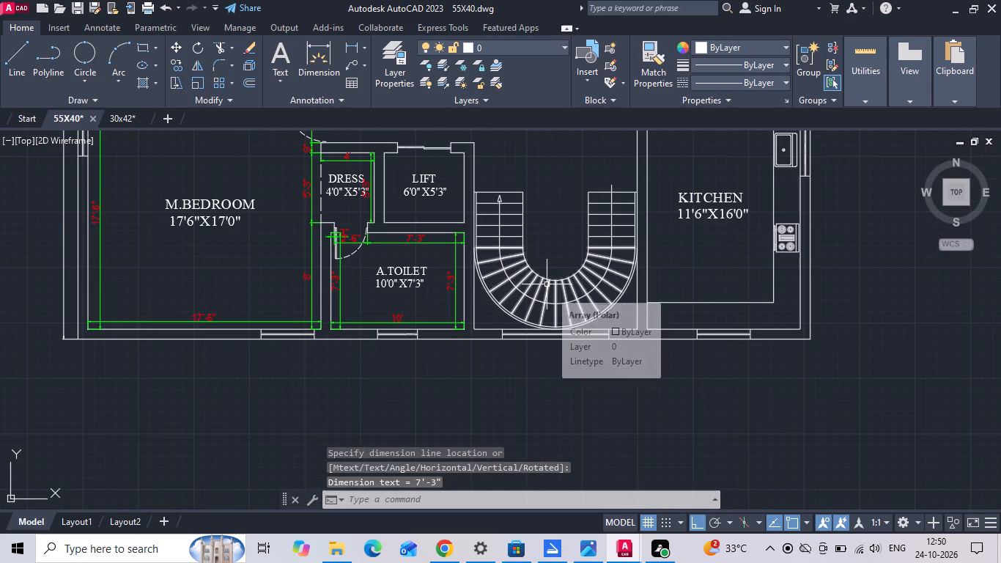
middle_click_drag(546, 303, 555, 410)
middle_click_drag(540, 299, 553, 322)
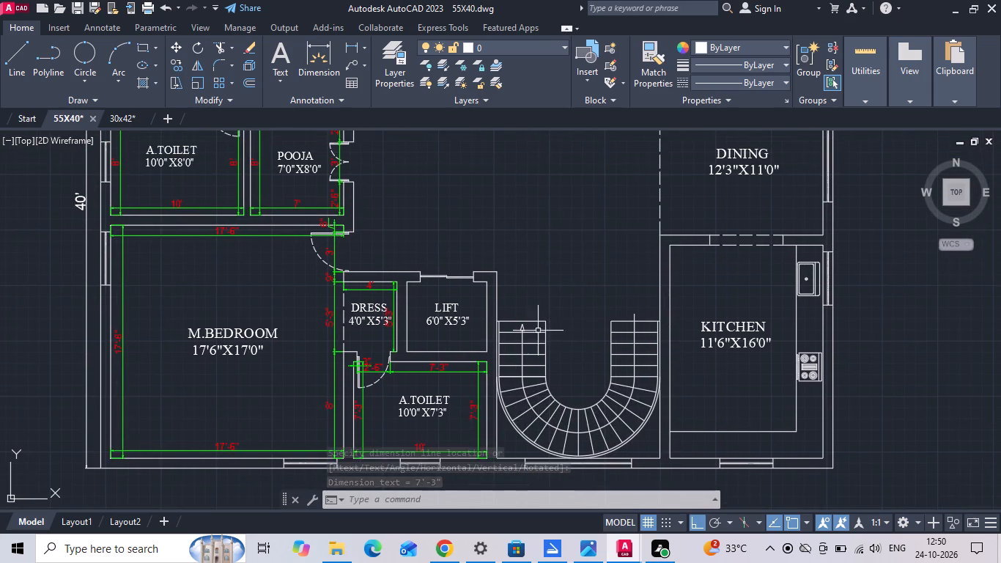
scroll(426, 354, "up", 2)
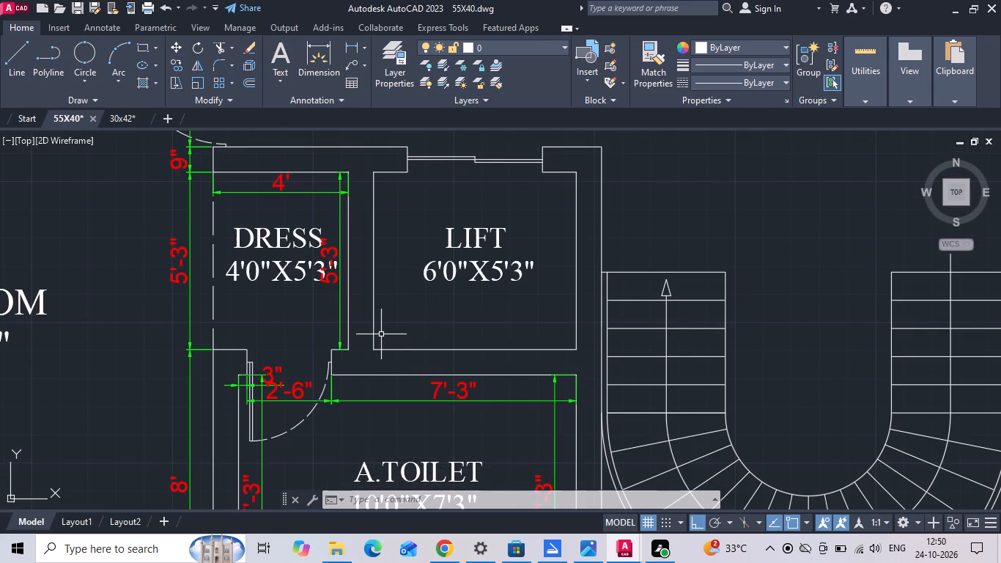
type("DLI")
key("space")
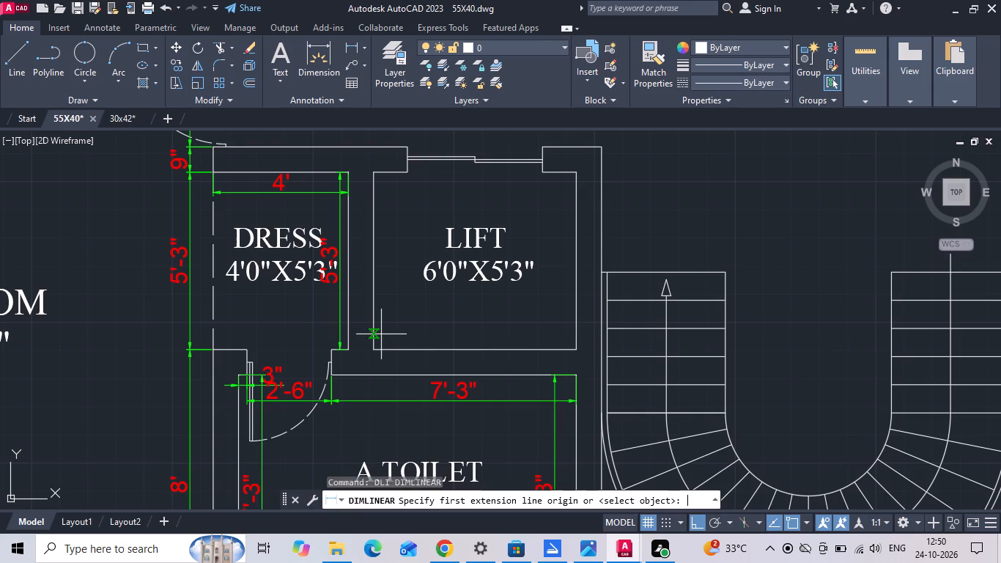
left_click(372, 350)
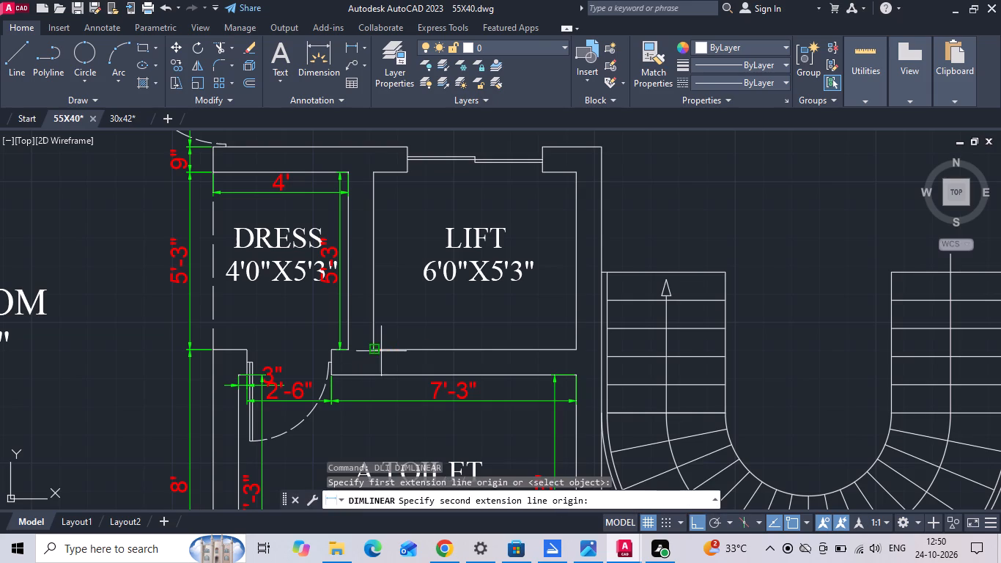
left_click(577, 350)
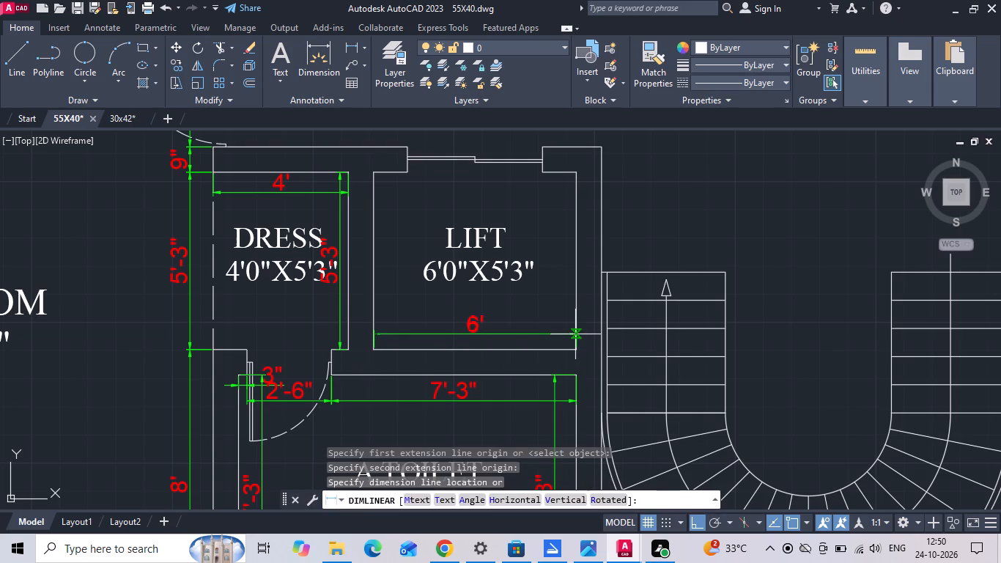
left_click(575, 334)
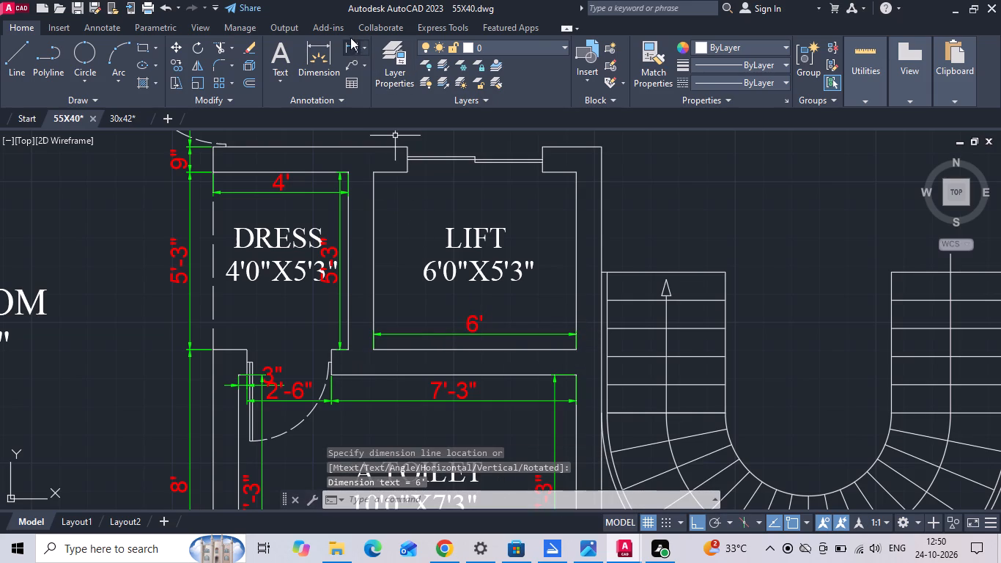
Dimension LIFT's west wall from the inside northwest corner to the inside southwest corner, placed just inside the room.
left_click(346, 45)
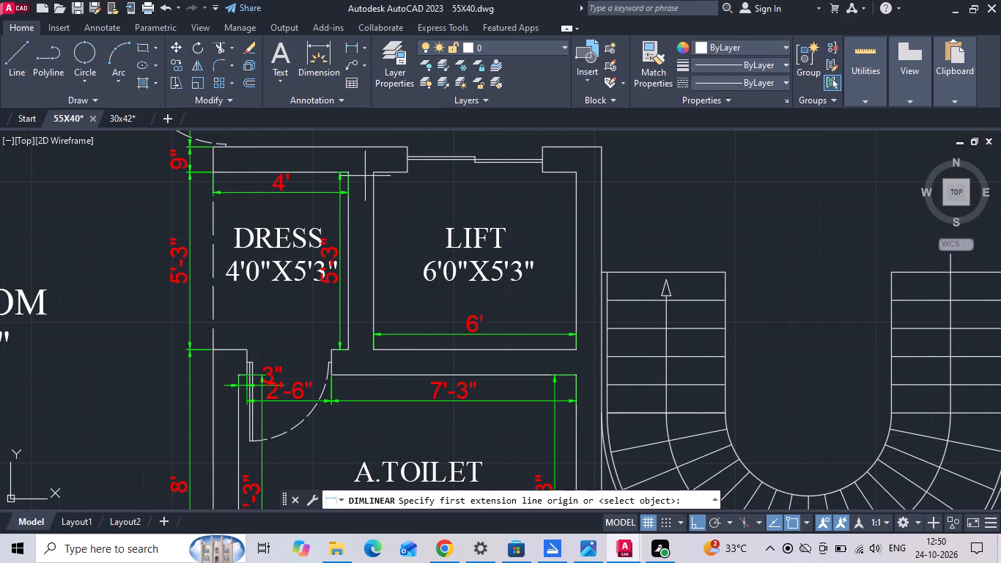
left_click(370, 176)
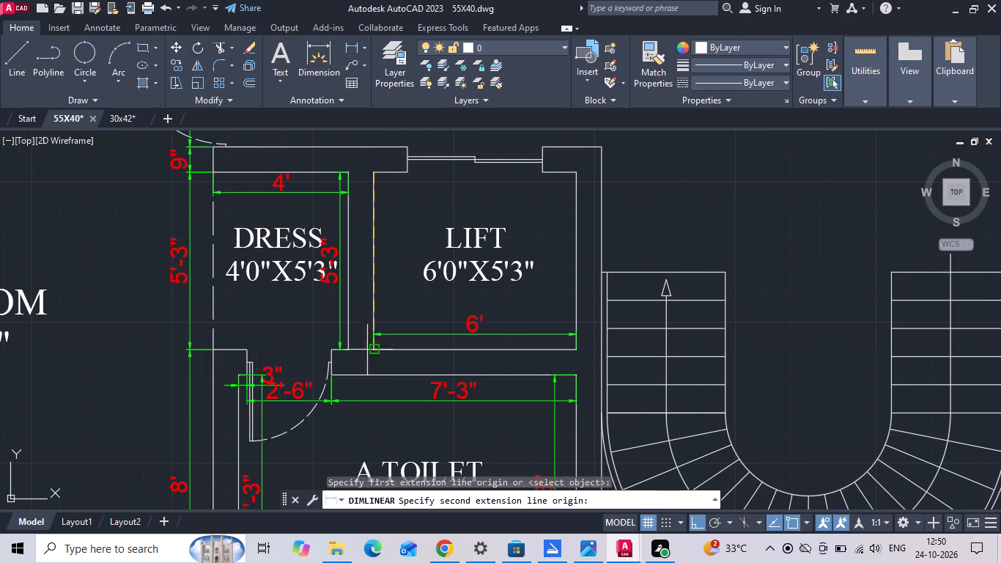
left_click(376, 353)
scroll(390, 323, "up", 1)
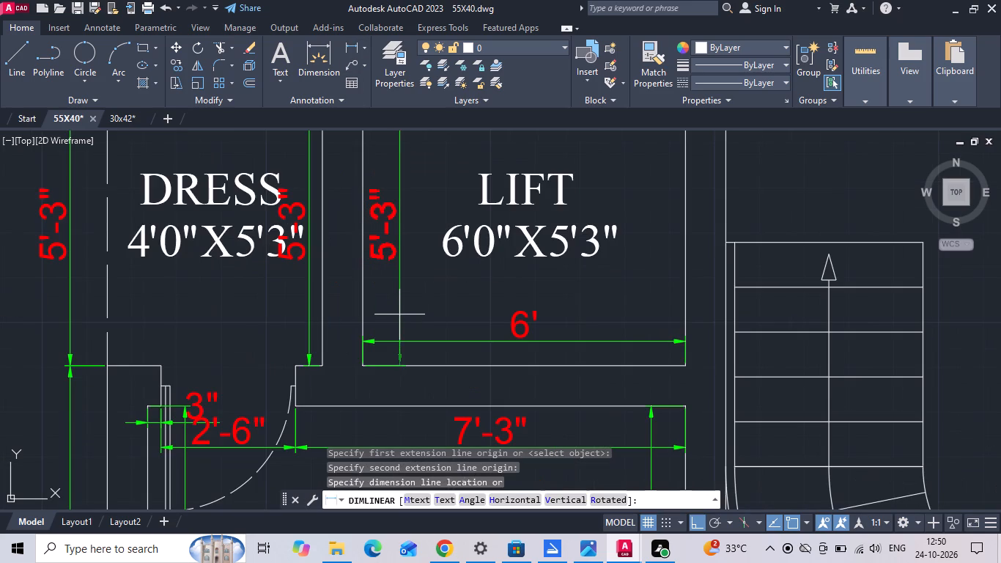
left_click(399, 314)
Dimension LIFT's east wall from the inside northeast corner to the inside southeast corner, placed just inside the room.
middle_click_drag(403, 271, 394, 384)
middle_click(396, 394)
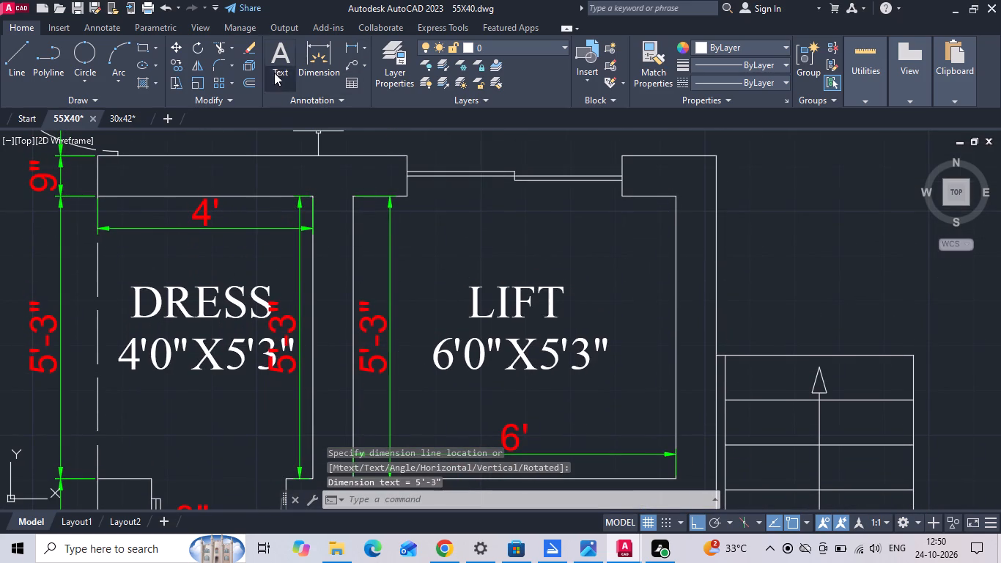
left_click(349, 44)
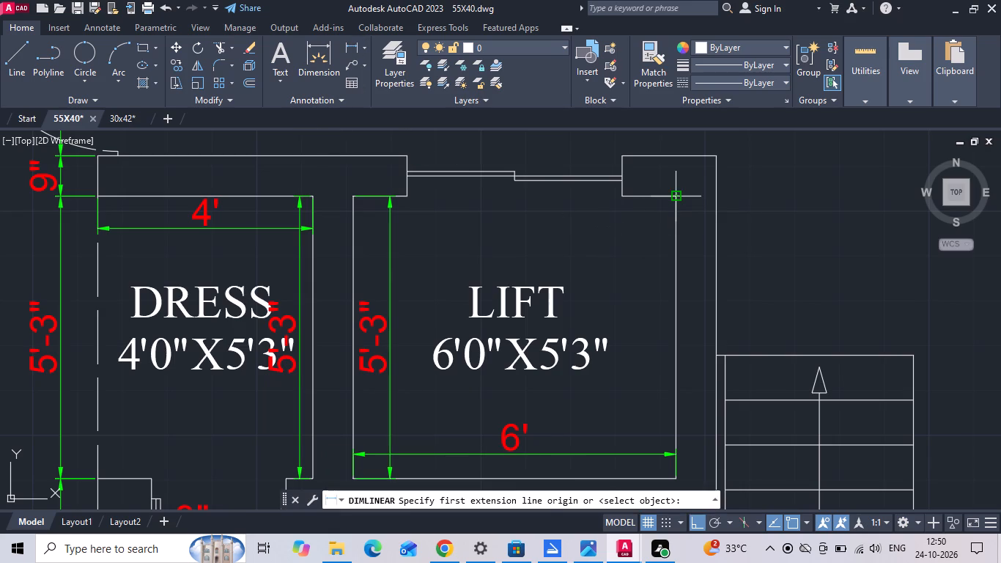
left_click(674, 199)
middle_click_drag(657, 313, 651, 271)
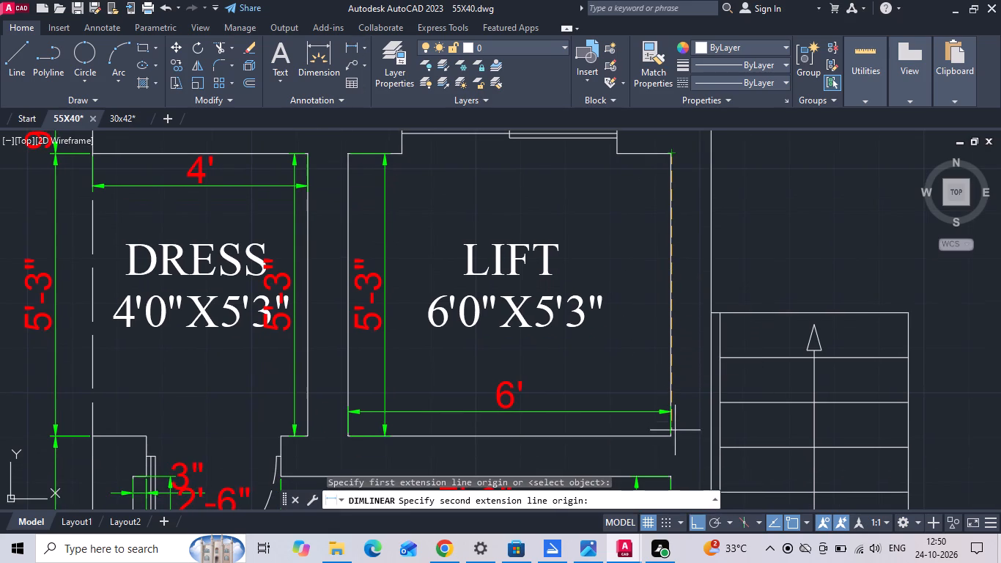
left_click(671, 439)
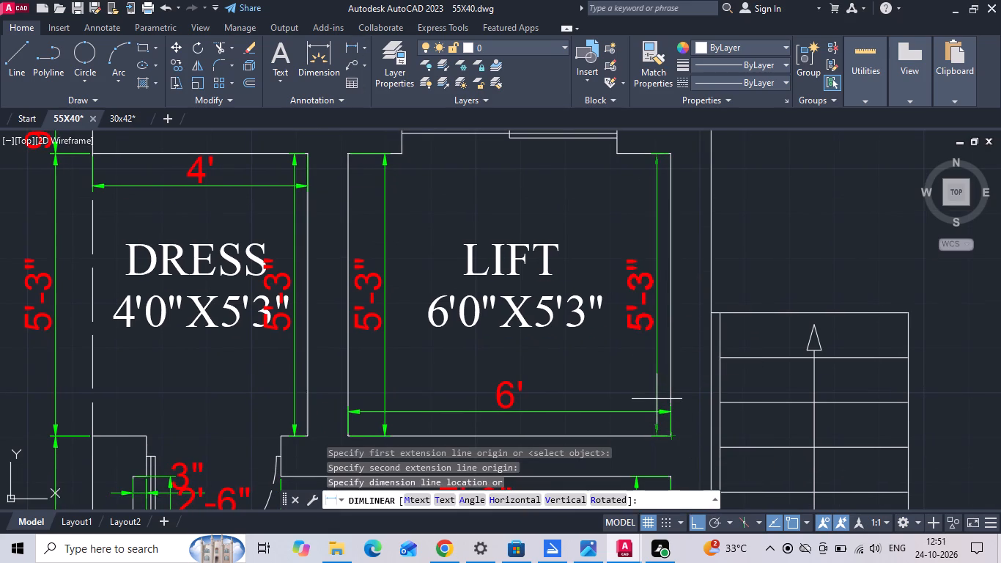
left_click(654, 396)
Dimension LIFT's north wall from the inside northwest corner to the door opening's west jamb, placed just inside the room.
middle_click_drag(631, 312, 631, 371)
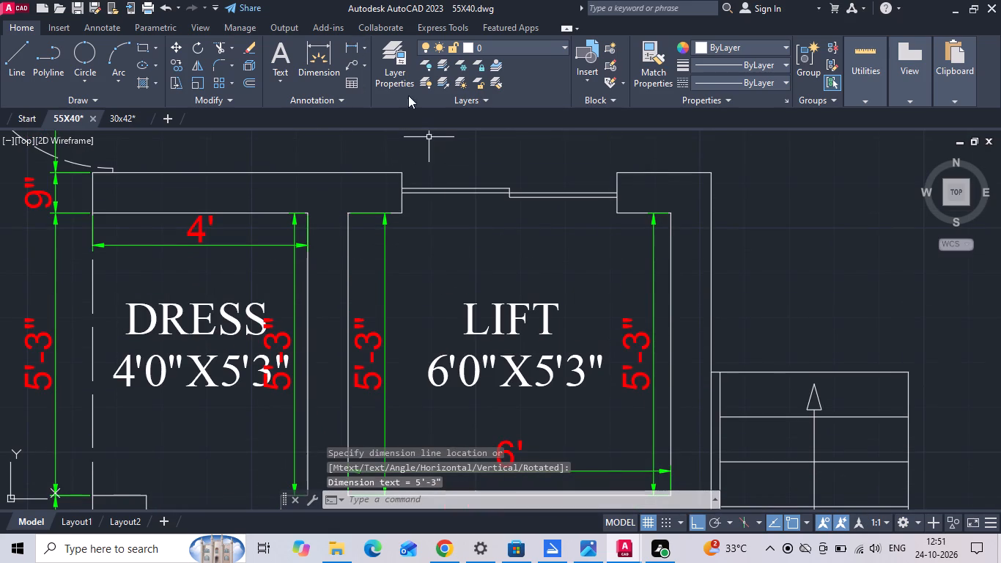
left_click(350, 40)
scroll(356, 216, "up", 2)
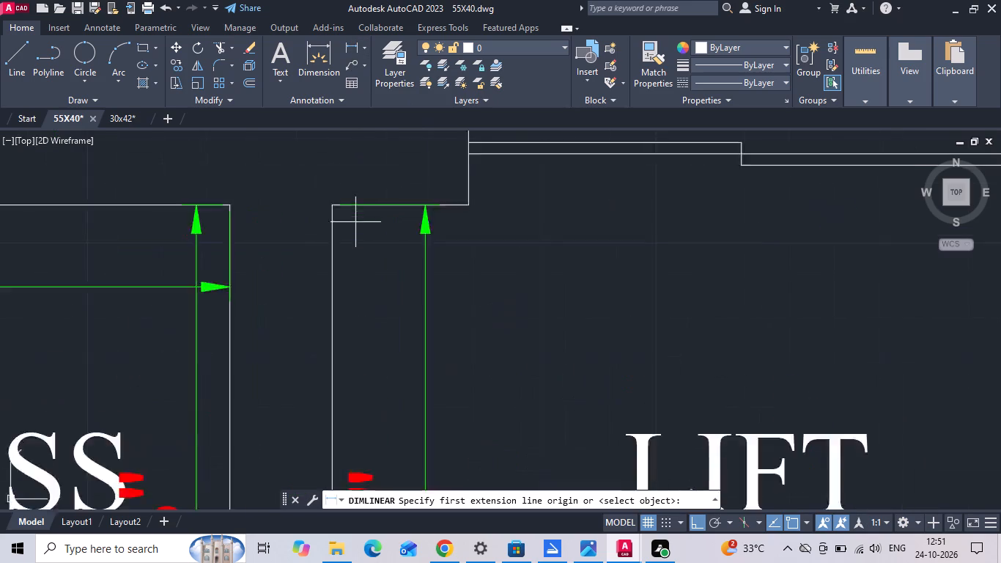
scroll(355, 224, "up", 1)
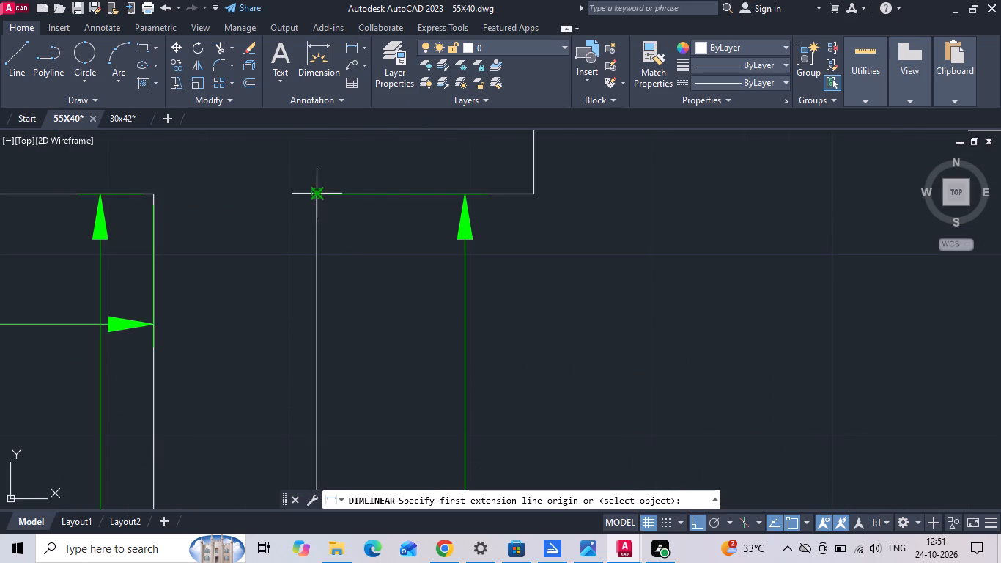
left_click(314, 194)
left_click(533, 192)
scroll(519, 274, "down", 2)
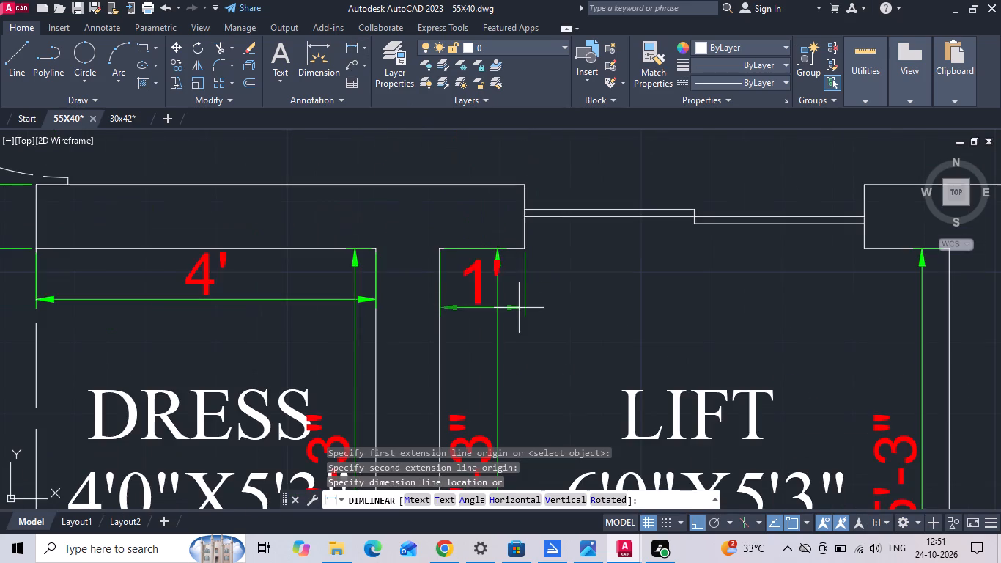
scroll(519, 307, "up", 1)
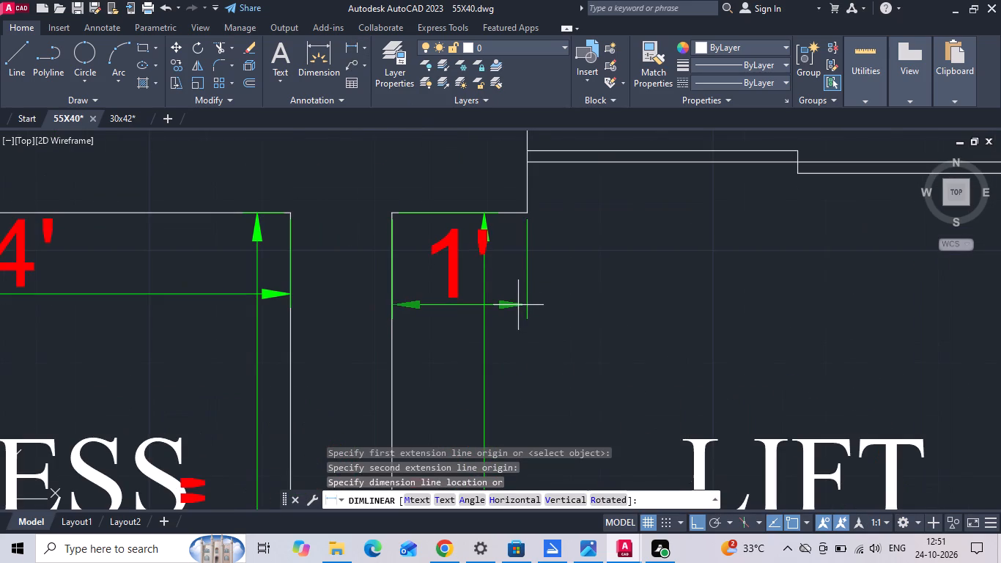
left_click(515, 298)
Continue the dimension chain across LIFT's door opening to its east jamb and on to the inside northeast corner.
type("DIMCNT")
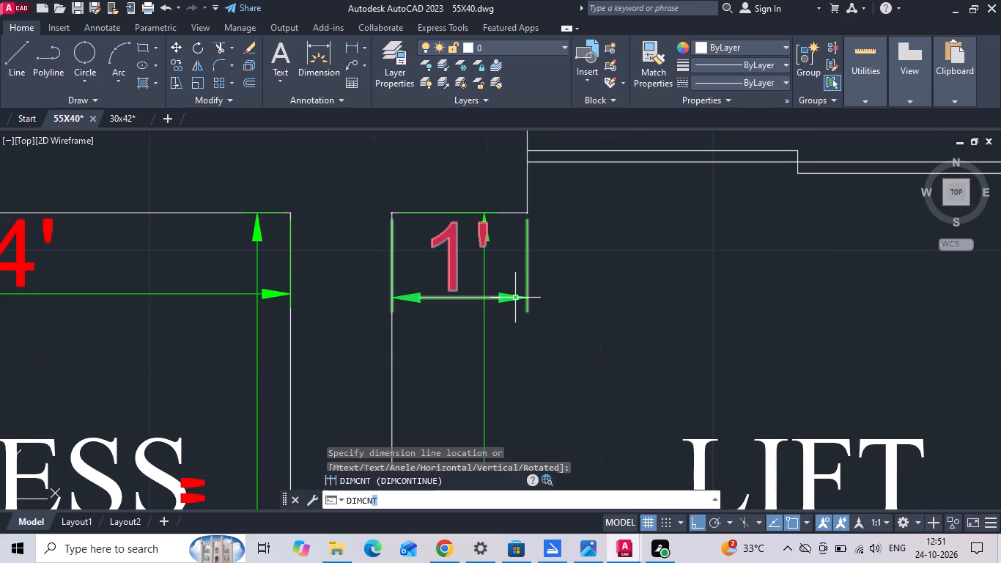
key("space")
middle_click_drag(638, 292, 416, 316)
scroll(290, 337, "down", 1)
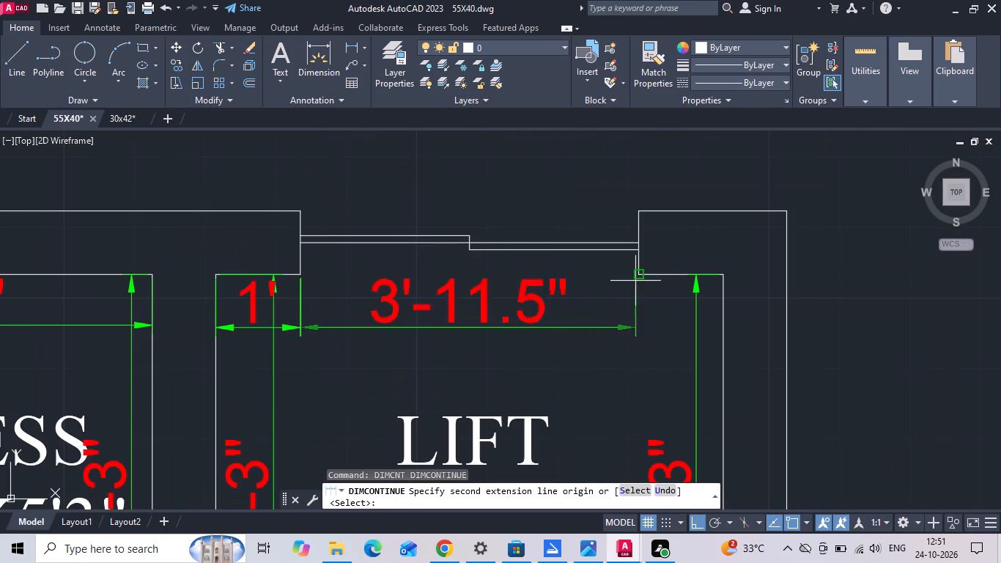
left_click(640, 273)
left_click(723, 272)
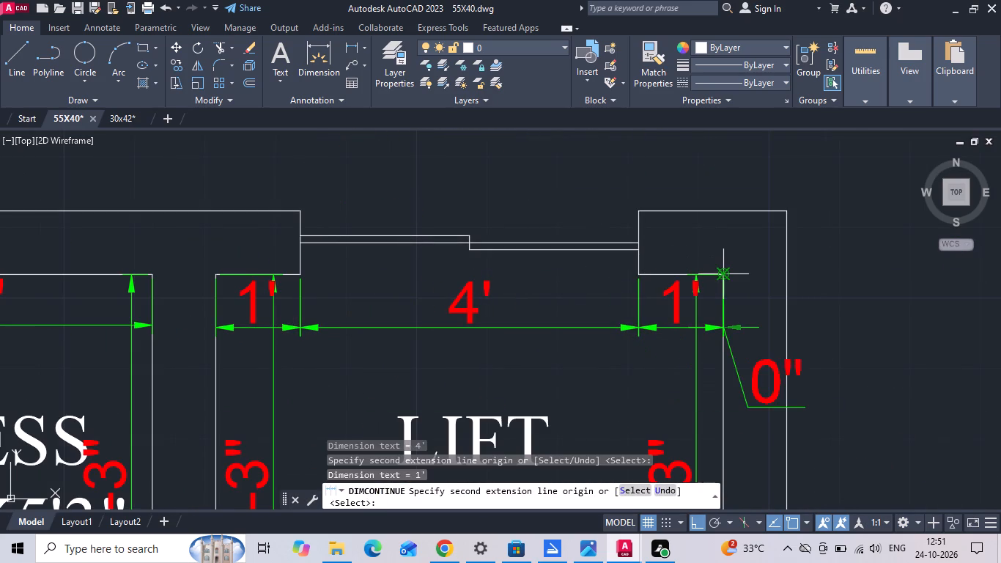
key("Escape")
Save the drawing.
key("ctrl+s")
key("ctrl+s")
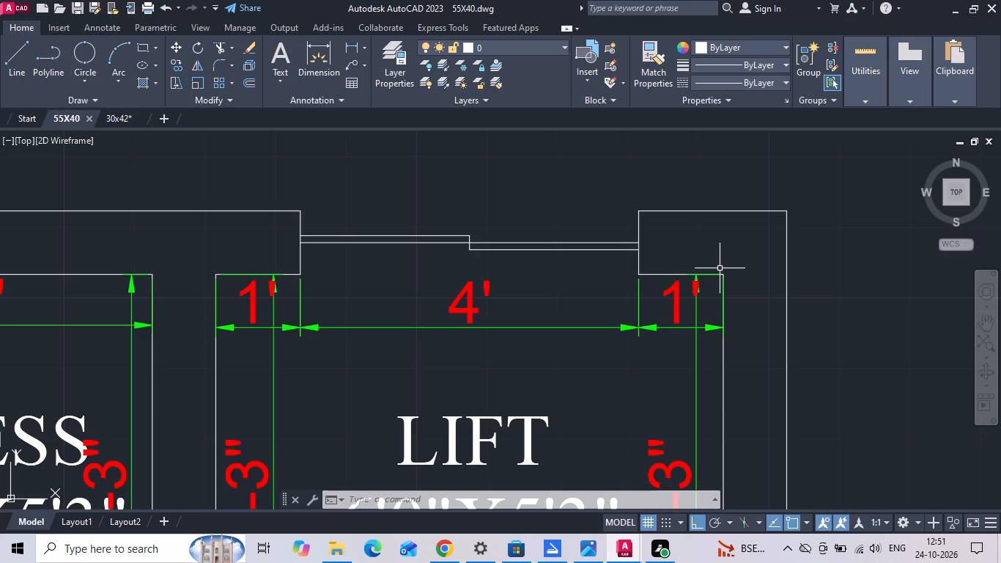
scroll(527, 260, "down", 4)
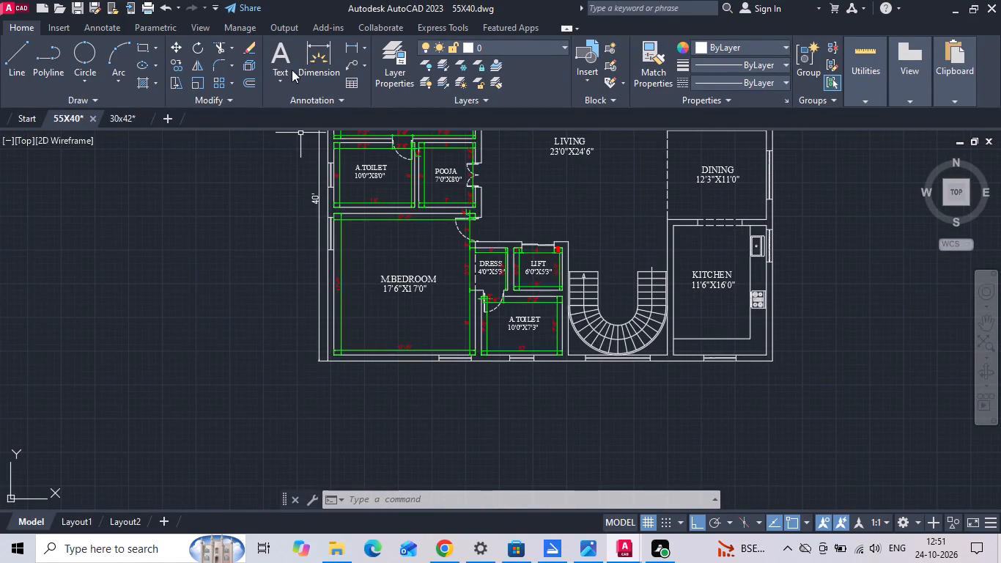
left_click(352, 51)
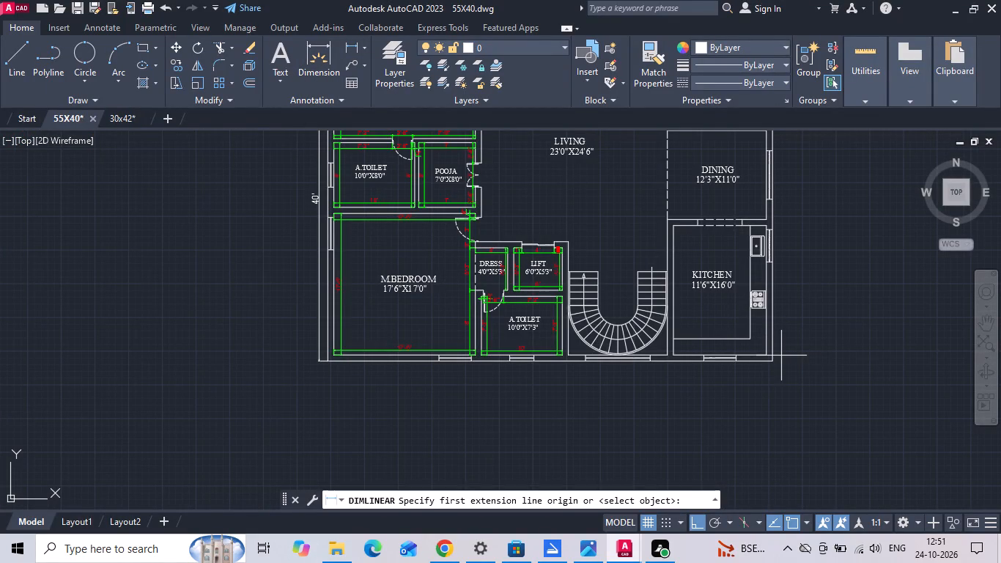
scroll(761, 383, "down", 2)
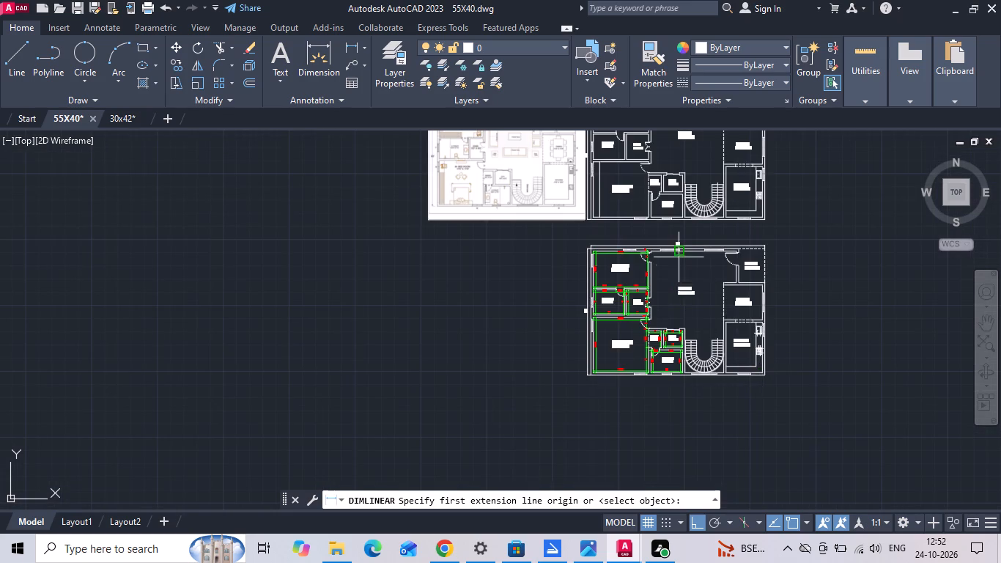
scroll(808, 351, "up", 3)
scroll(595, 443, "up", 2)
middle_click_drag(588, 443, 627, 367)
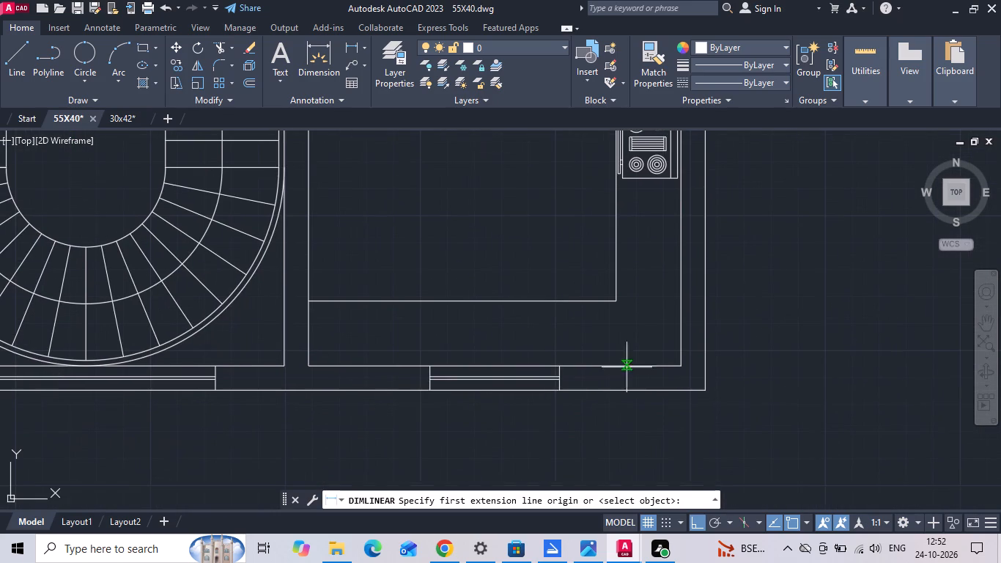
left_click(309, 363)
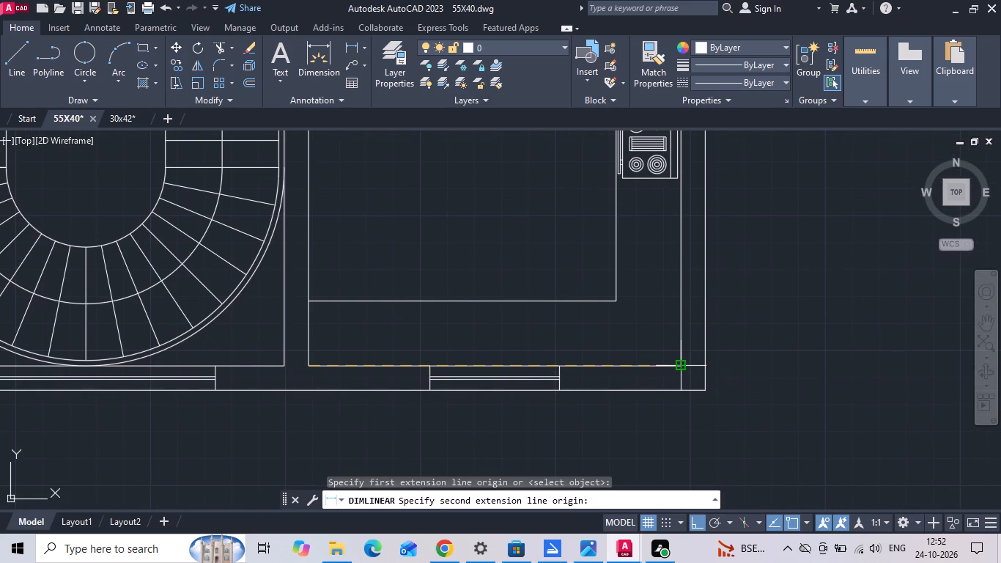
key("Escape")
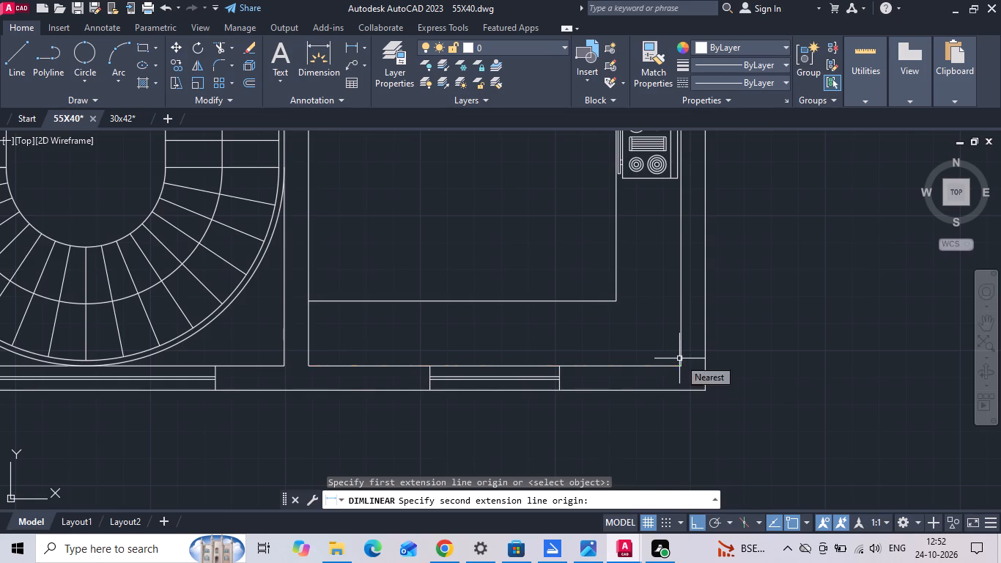
Delete the counter outline, sink and stove from the lower copy's KITCHEN.
scroll(579, 405, "down", 5)
scroll(545, 414, "up", 4)
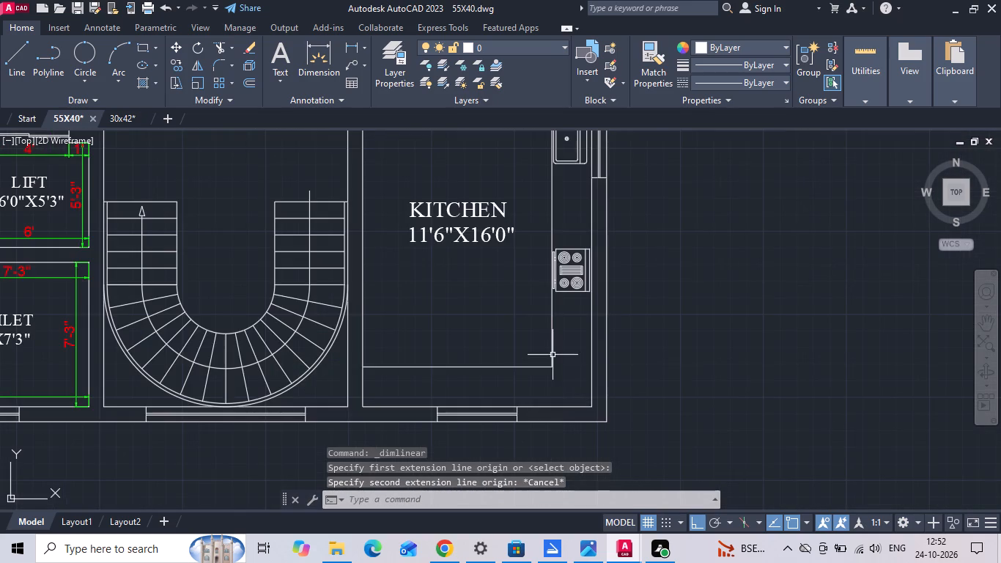
middle_click_drag(561, 226, 558, 276)
left_click_drag(569, 155, 569, 164)
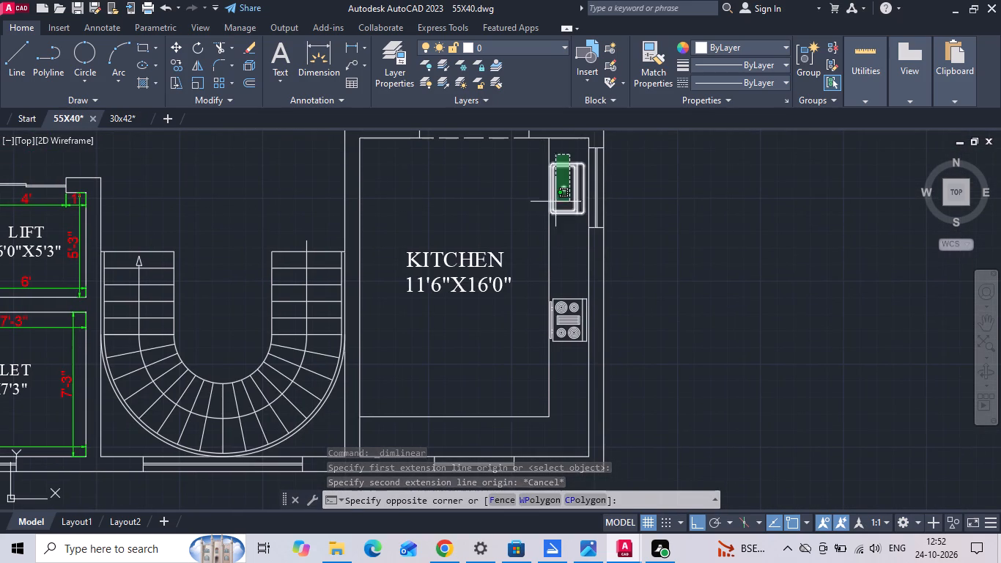
left_click(542, 423)
key("Delete")
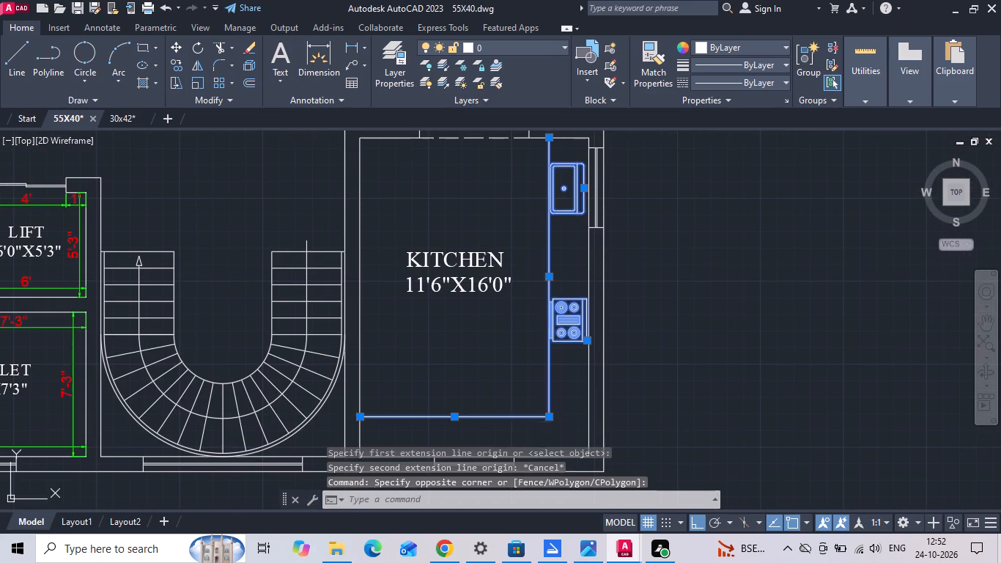
Save the drawing with the kitchen fixtures removed.
key("ctrl+s")
key("ctrl+s")
Move the KITCHEN 11'6"X16'0" label slightly east, toward the middle of the room.
scroll(692, 329, "down", 1)
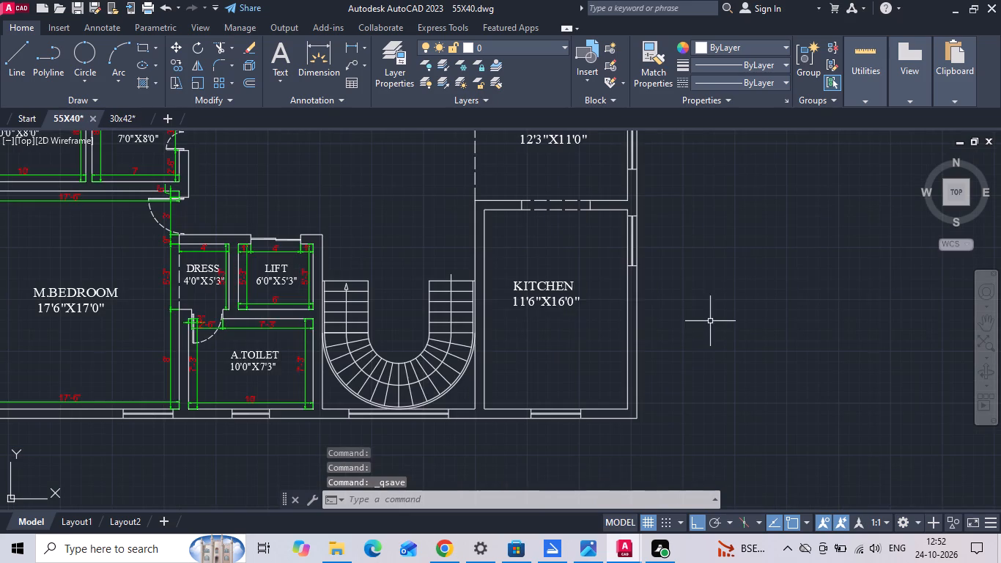
left_click(563, 301)
right_click(562, 300)
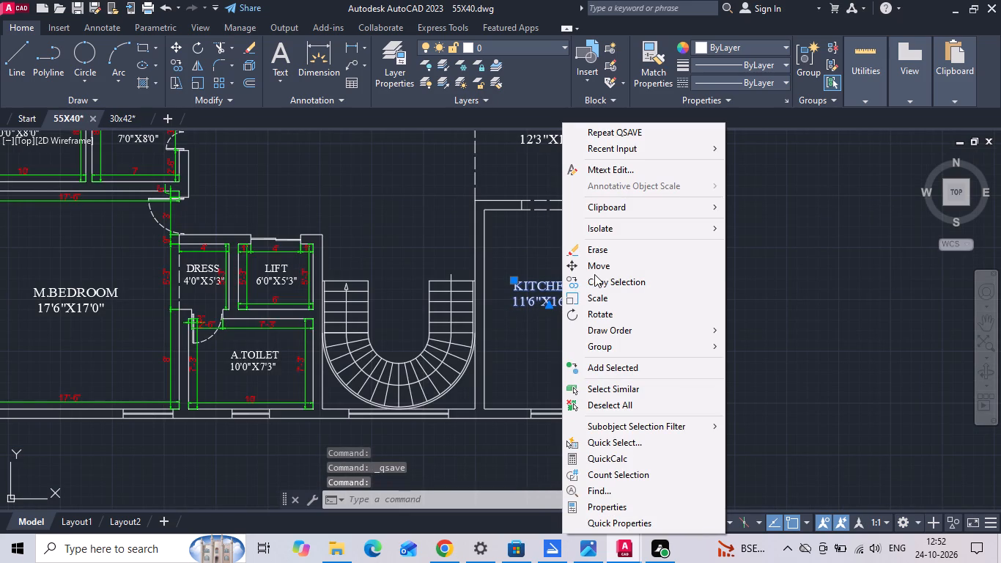
left_click(597, 269)
left_click(753, 273)
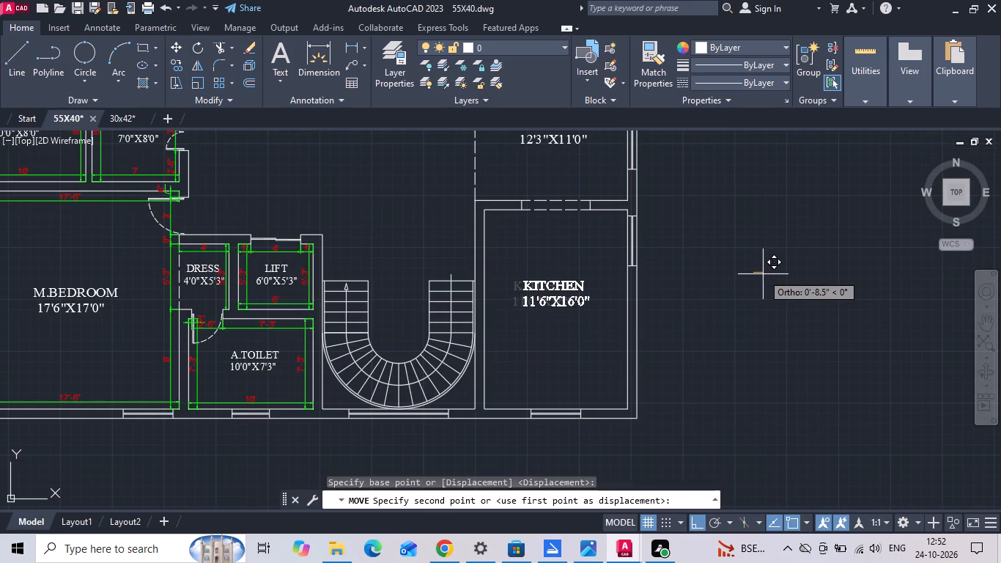
left_click(765, 275)
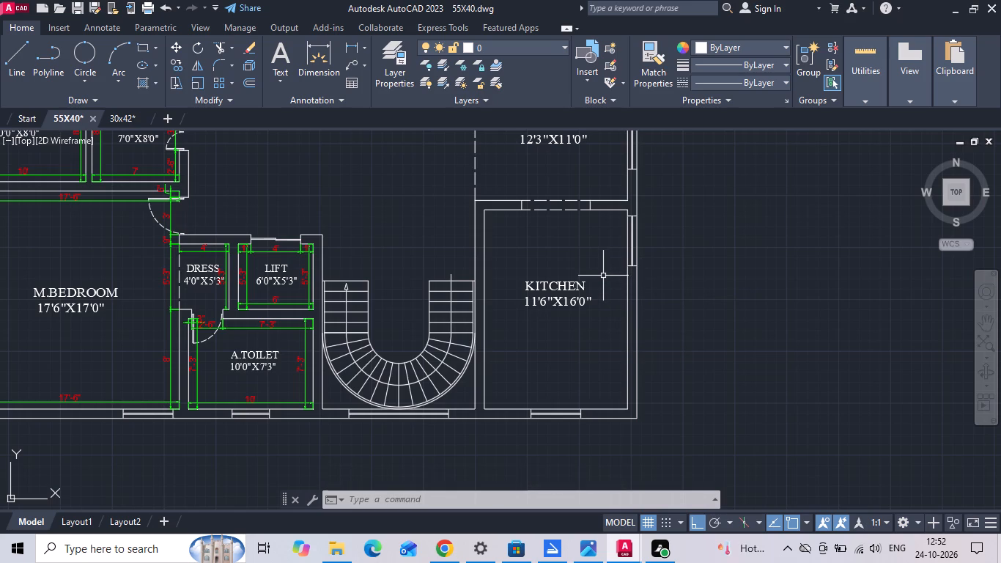
Dimension KITCHEN's south wall from the inside southwest corner to the inside southeast corner, placed just inside the room.
left_click(354, 50)
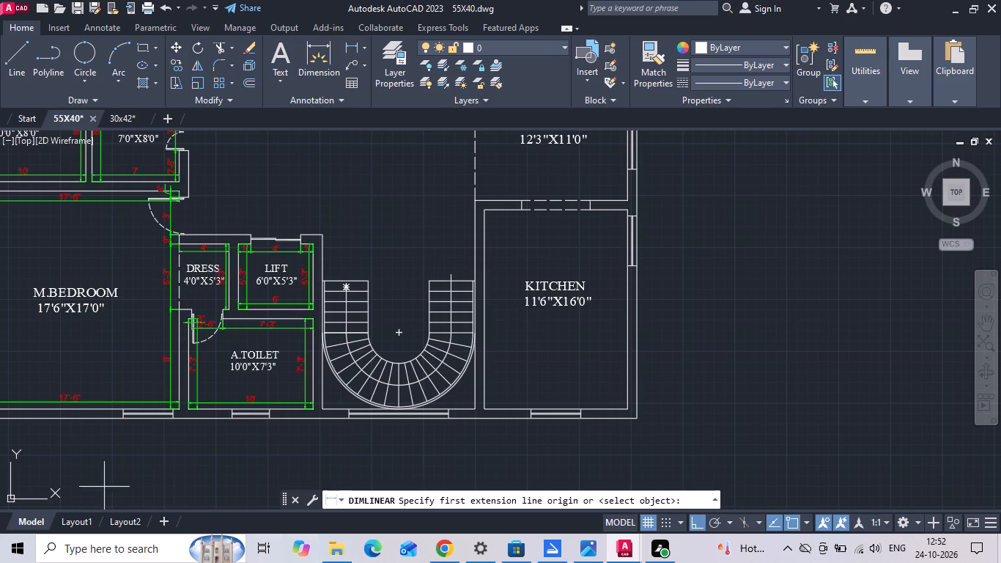
scroll(468, 401, "up", 1)
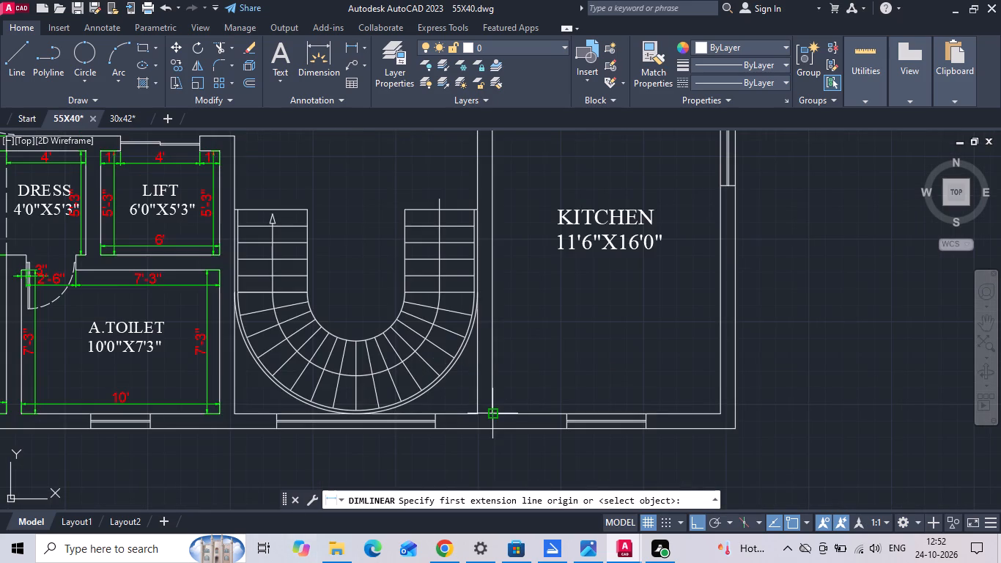
left_click(494, 411)
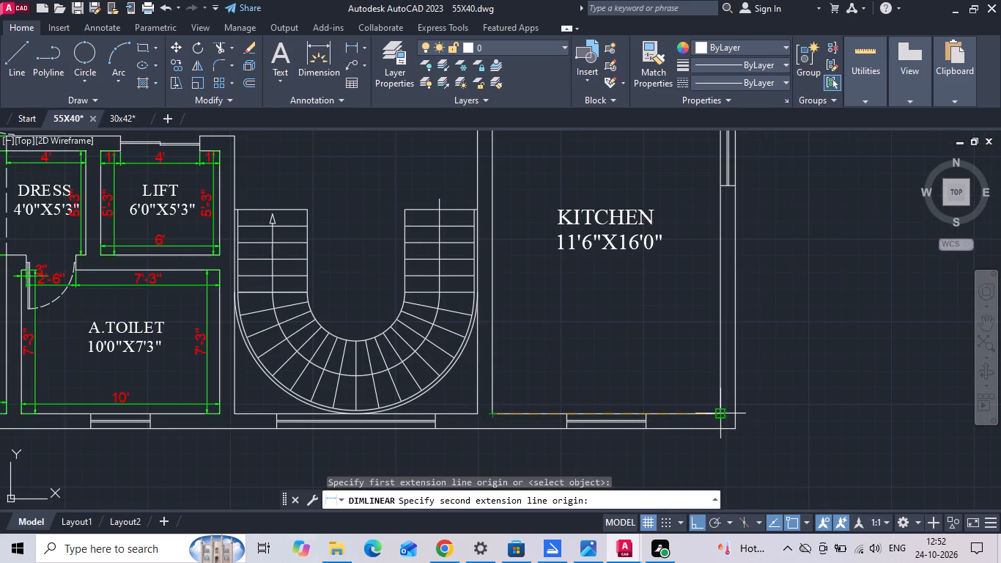
left_click(720, 414)
scroll(717, 395, "up", 2)
left_click(711, 407)
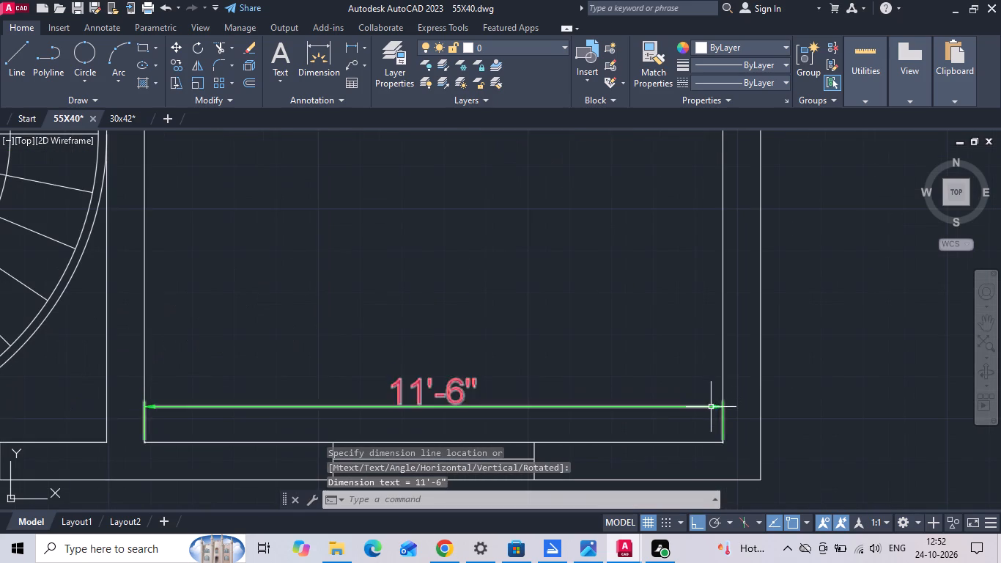
Dimension KITCHEN's west wall from the inside northwest corner to the inside southwest corner, placed just inside the room.
scroll(554, 391, "down", 3)
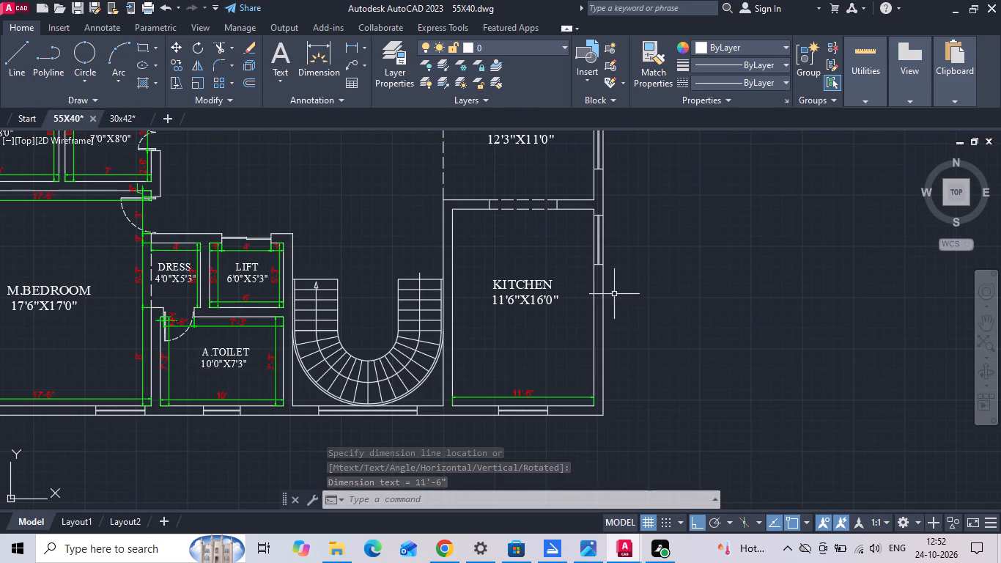
type("DL")
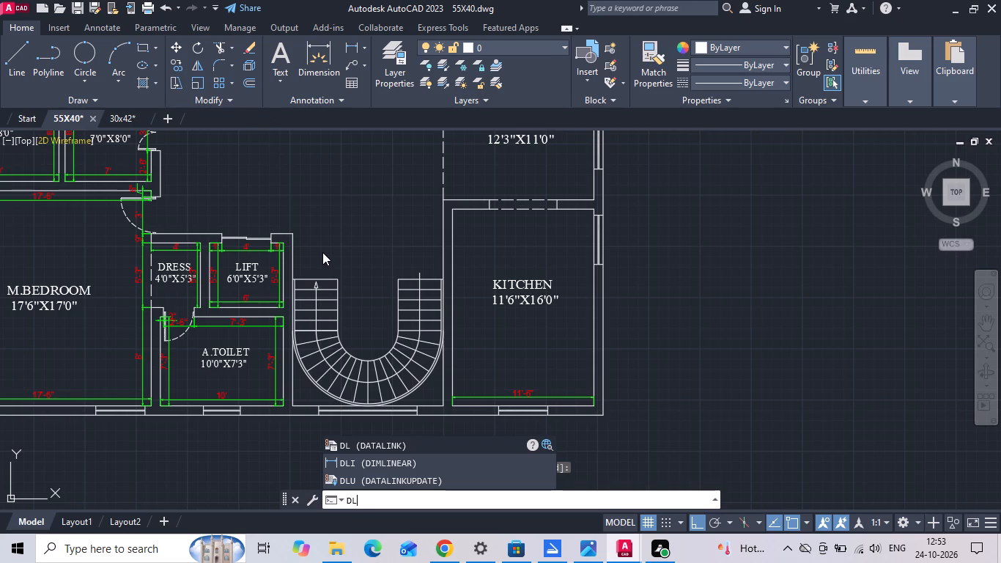
type("DLI")
key("space")
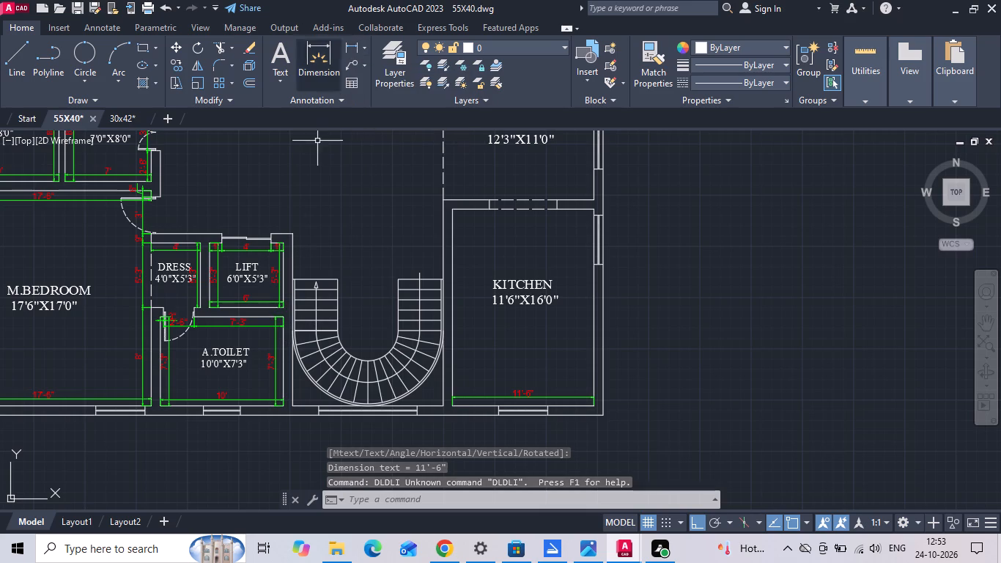
type("DLI")
key("space")
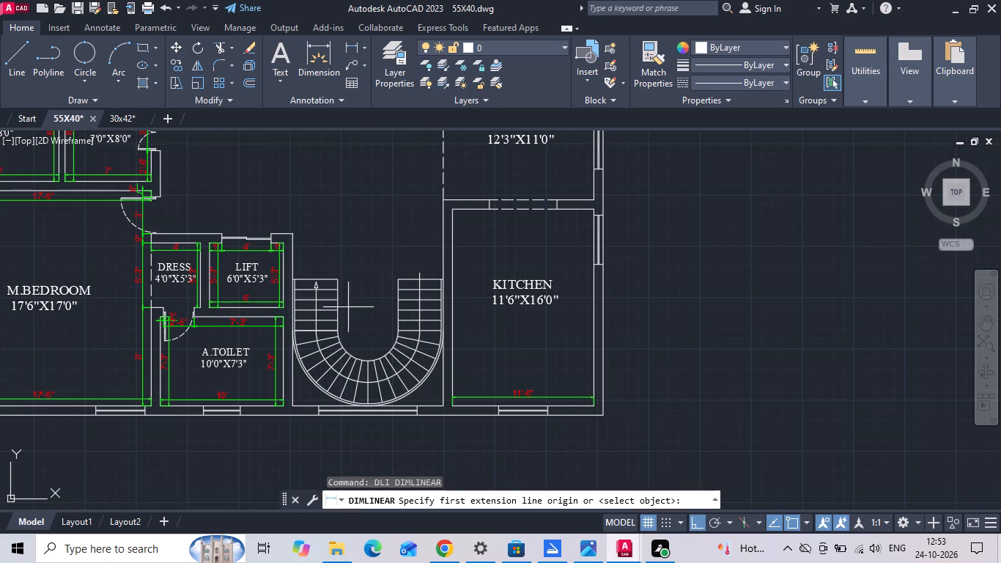
left_click(454, 211)
scroll(450, 411, "up", 1)
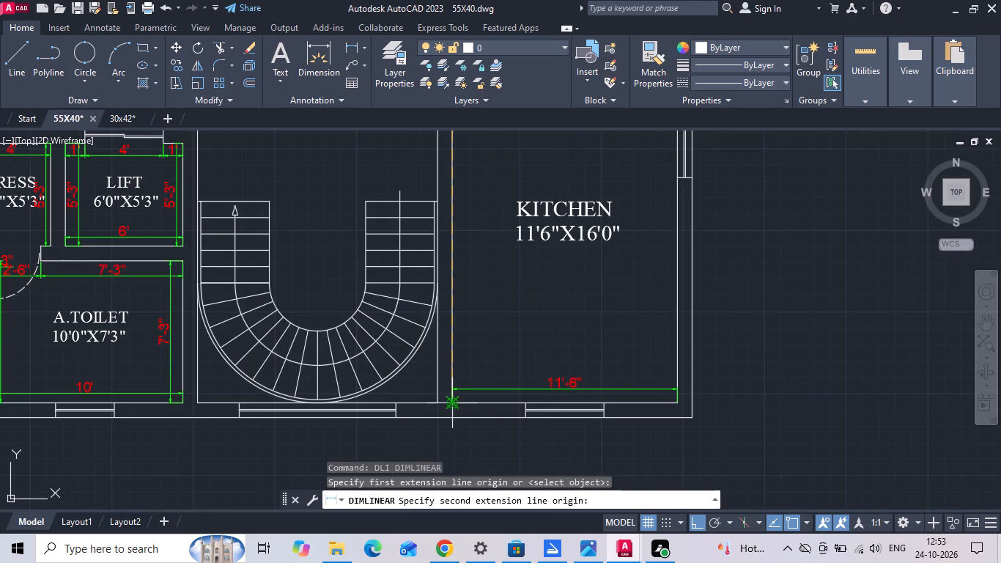
left_click(448, 407)
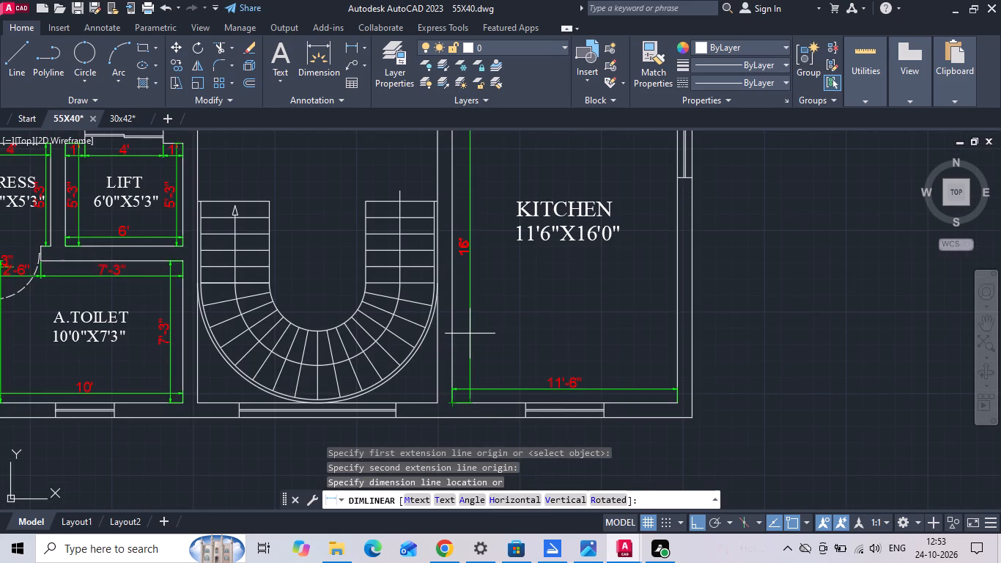
left_click(470, 332)
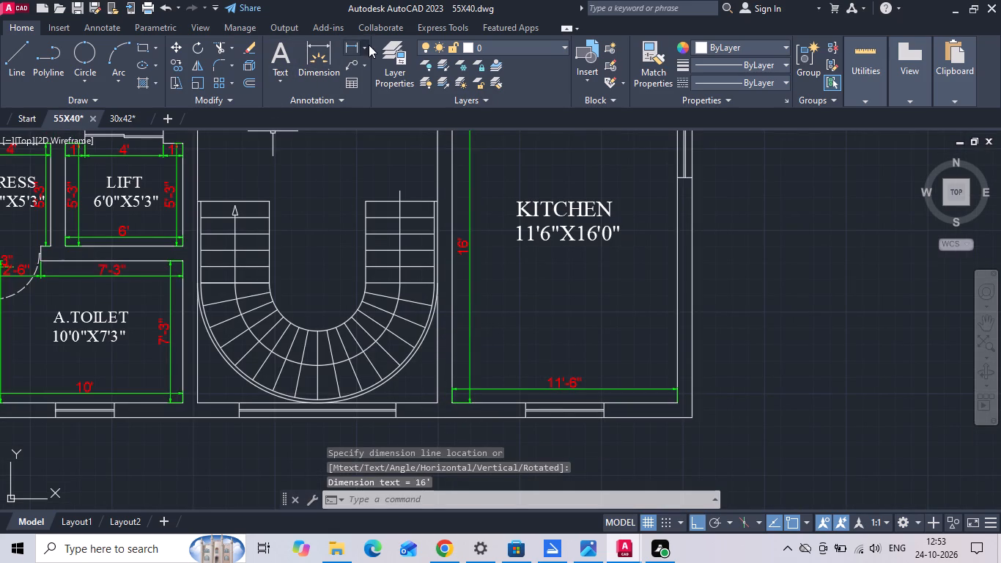
Dimension KITCHEN's east wall from the inside southeast corner to the inside northeast corner, placed just inside the room.
left_click(347, 51)
left_click(677, 403)
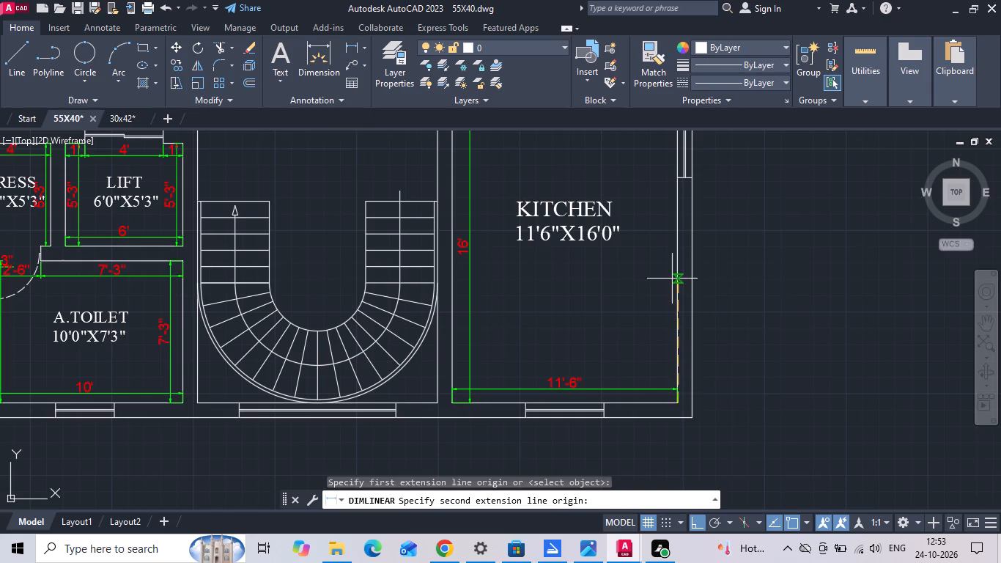
middle_click_drag(673, 284, 651, 421)
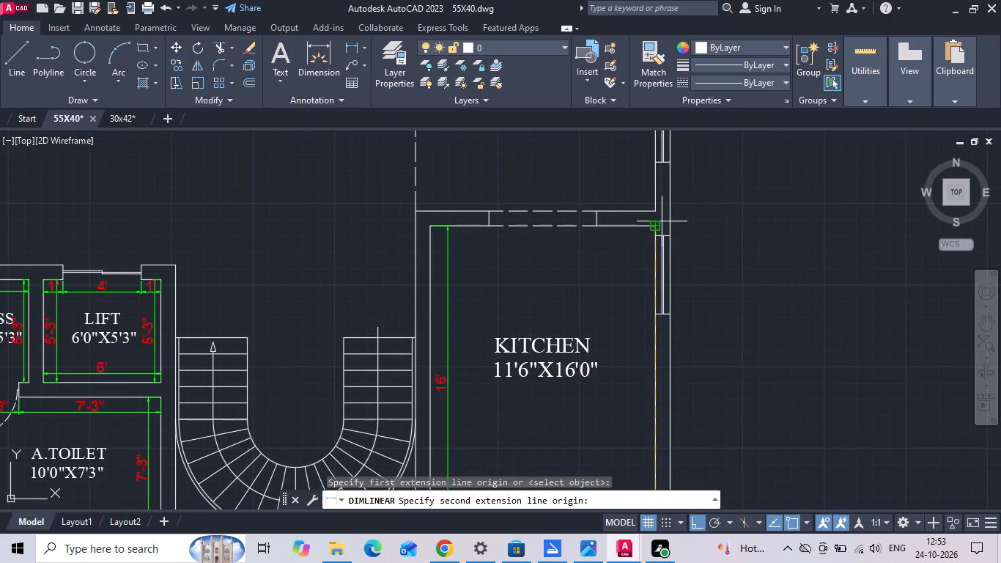
left_click(657, 225)
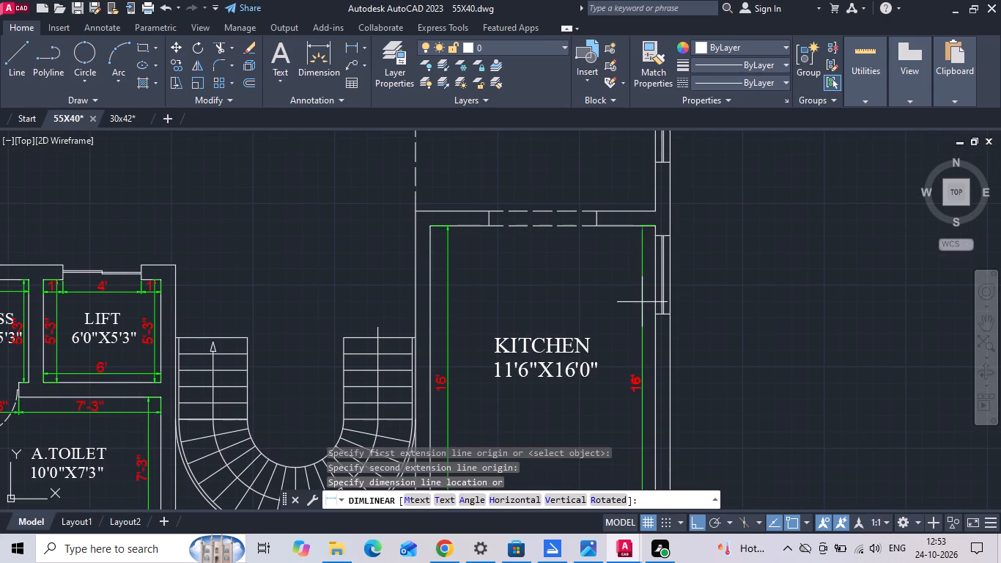
left_click(644, 306)
Dimension KITCHEN's north wall as a continuous chain: west wall segment, dashed opening and east wall segment, placed just inside the room.
middle_click_drag(638, 283, 638, 306)
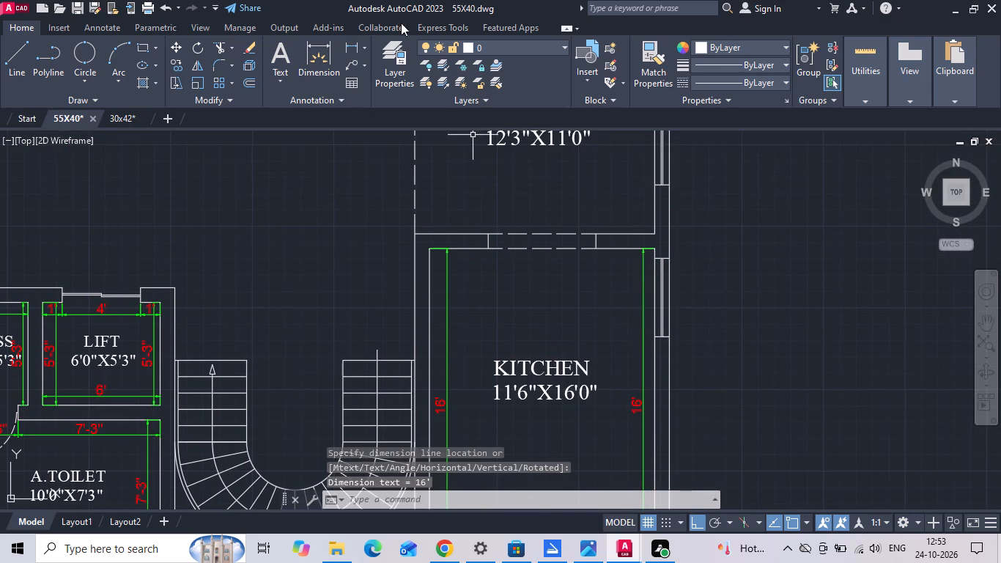
left_click(348, 48)
scroll(462, 258, "up", 2)
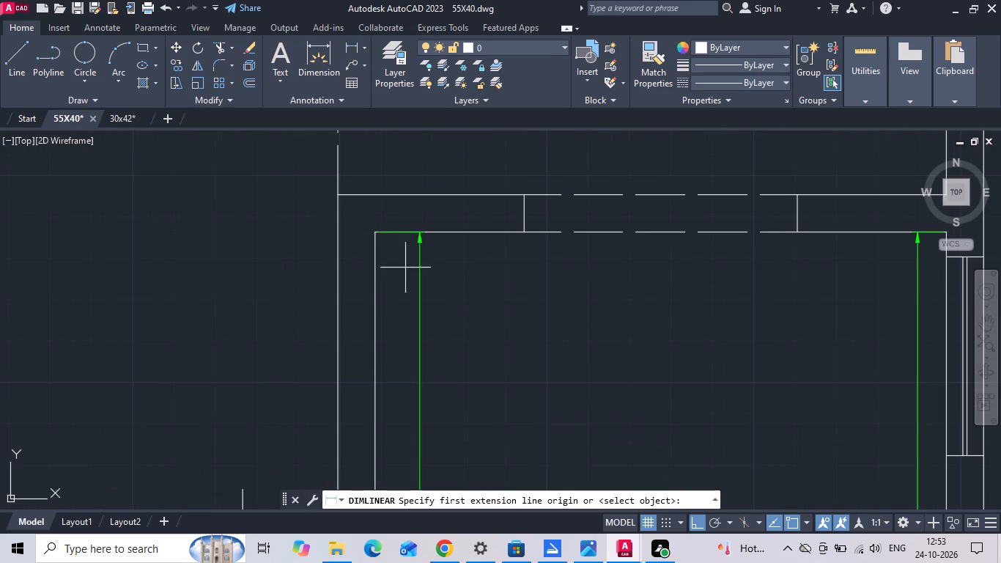
left_click(374, 230)
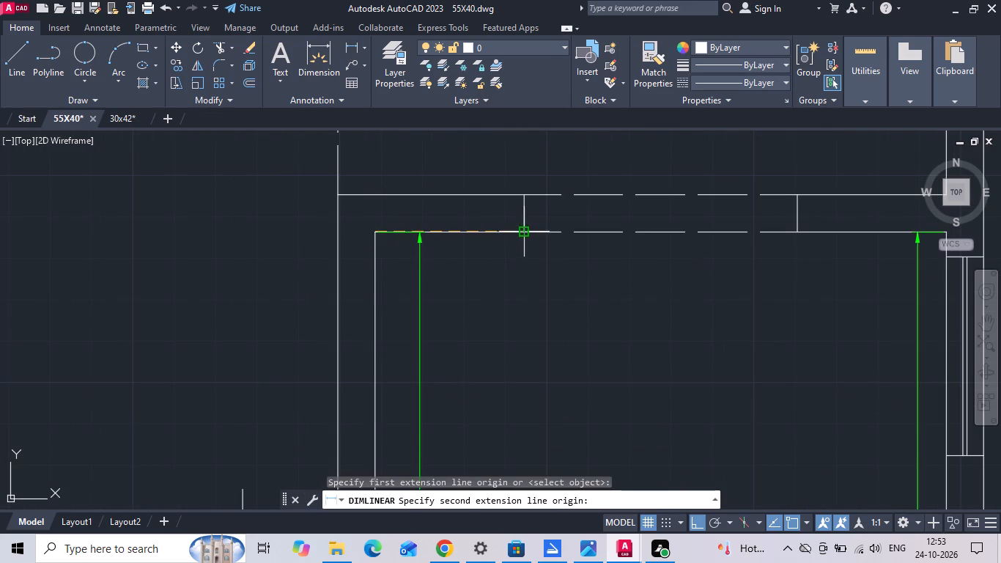
left_click(523, 232)
left_click(517, 264)
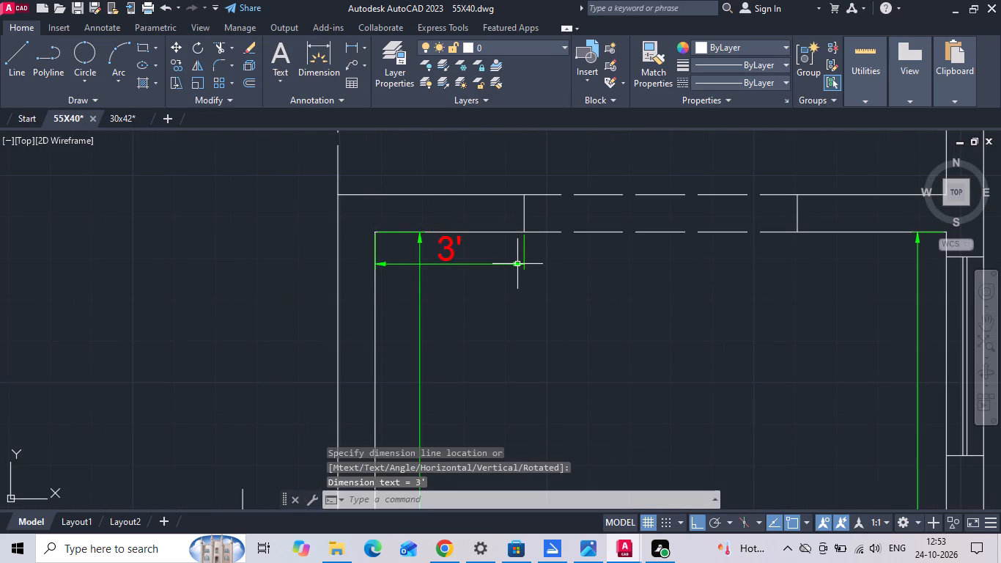
type("DIMCNT")
key("space")
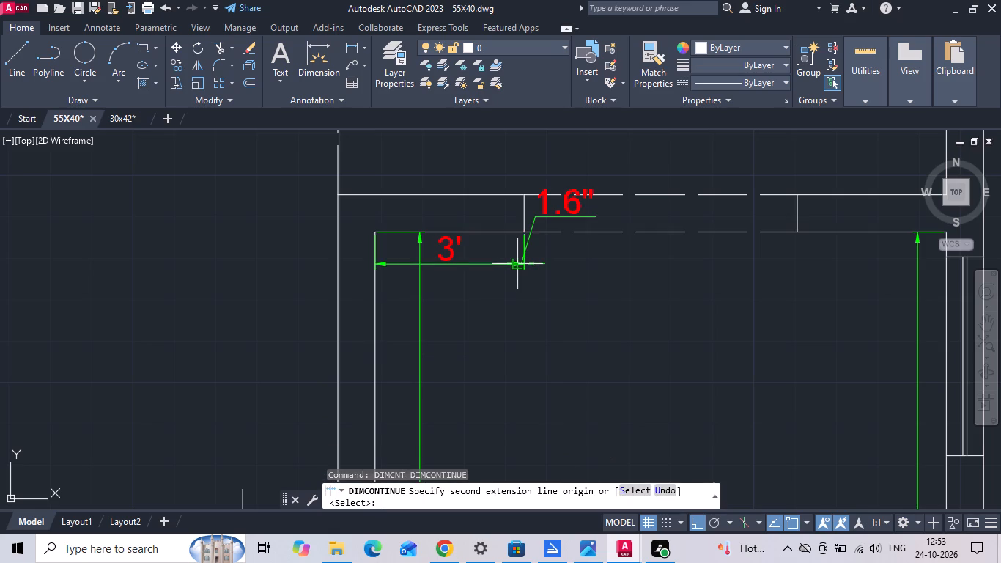
left_click(800, 235)
middle_click_drag(788, 246, 584, 251)
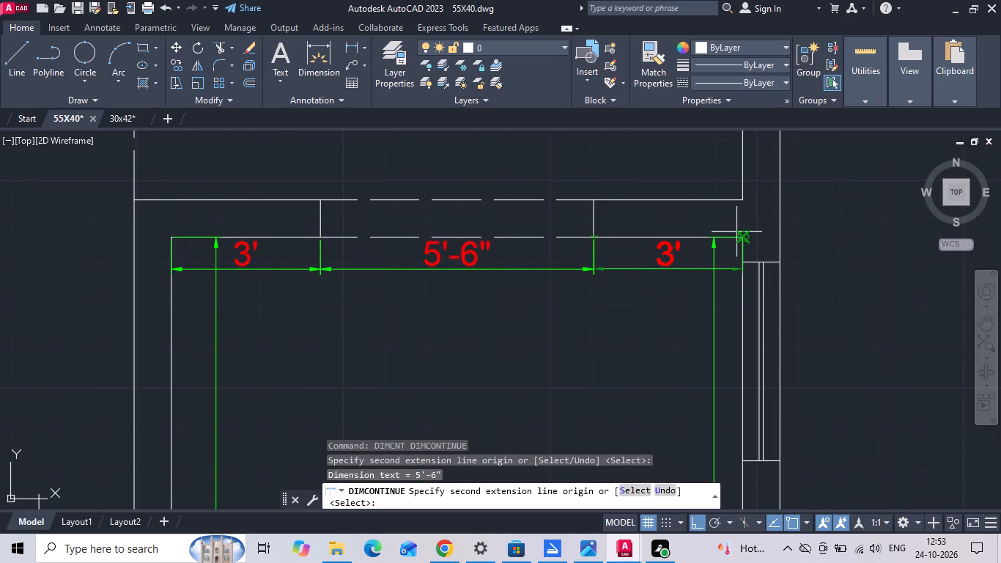
left_click(745, 238)
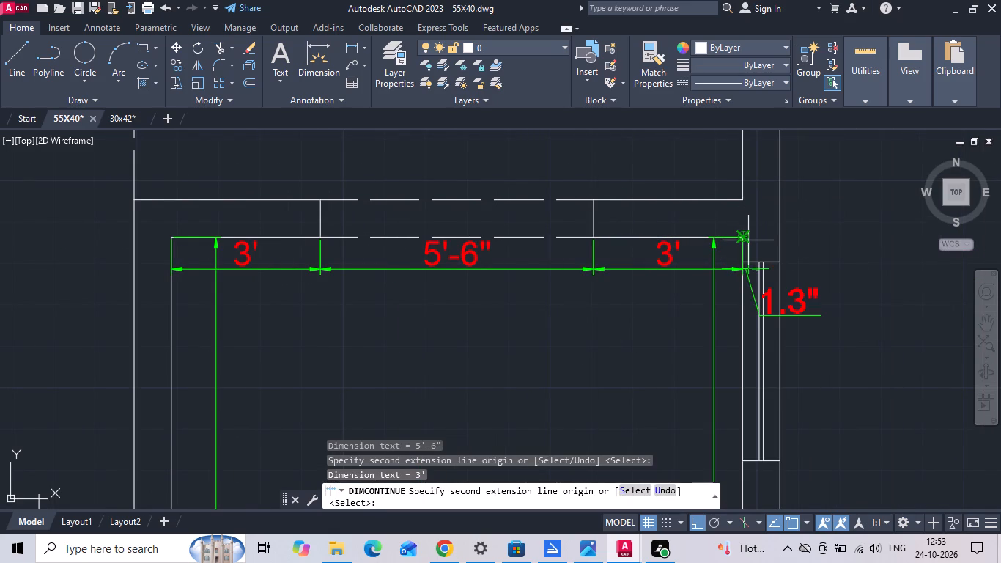
key("Escape")
Save the drawing with the KITCHEN dimensions added.
key("ctrl+s")
key("ctrl+s")
key("ctrl+s")
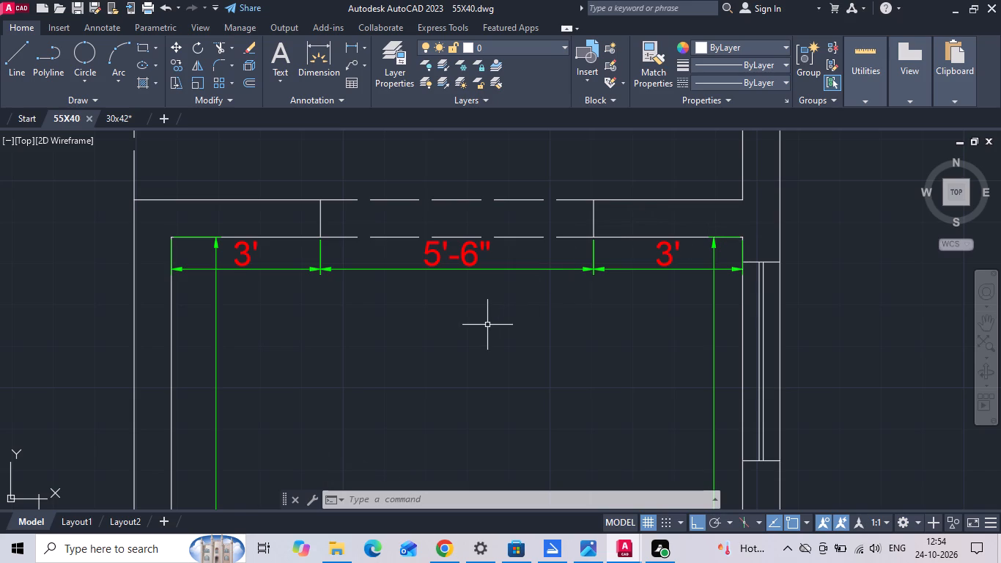
Dimension DINING's north wall from the inside northwest corner to the inside northeast corner, placed just inside the room.
scroll(486, 373, "down", 2)
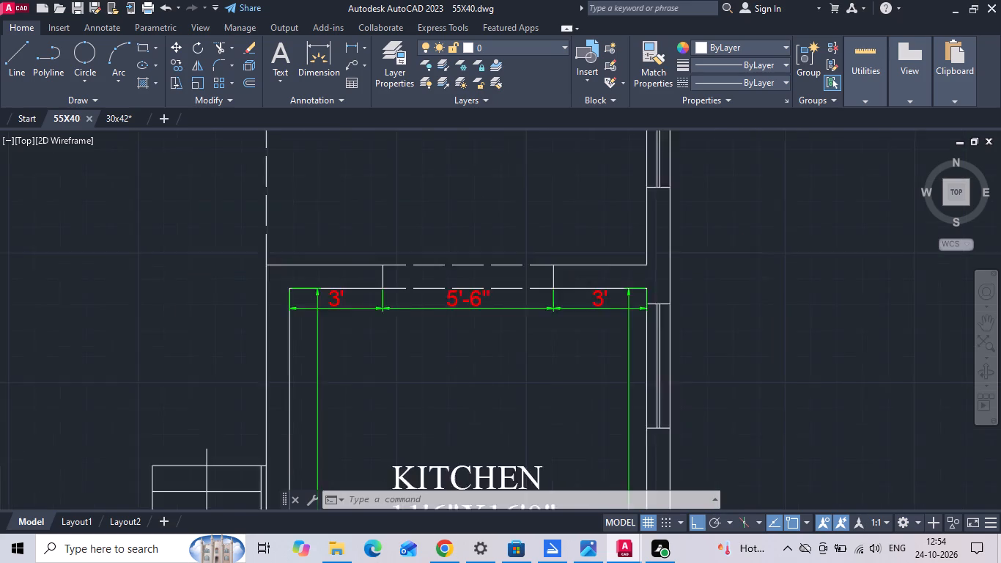
middle_click_drag(484, 281, 510, 388)
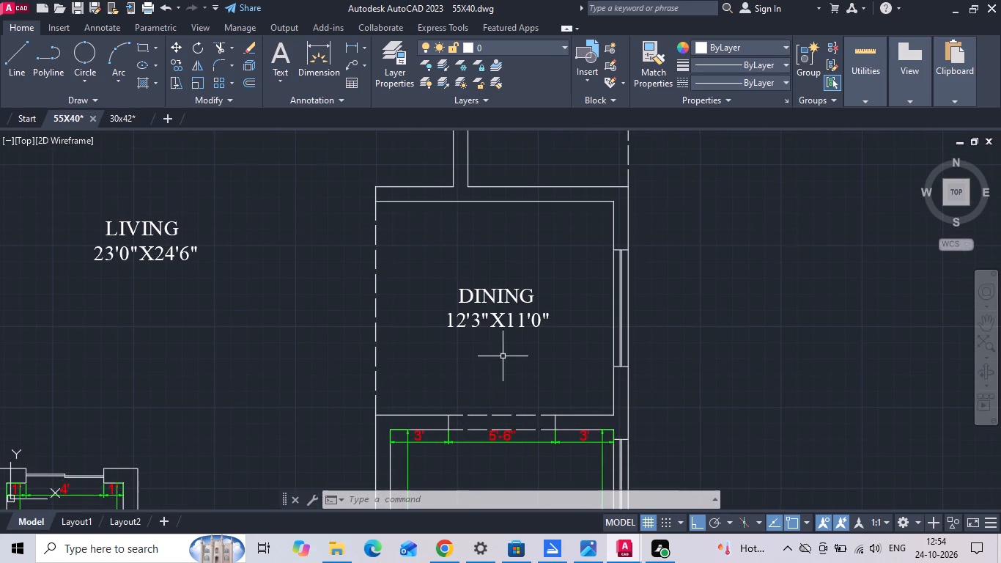
left_click(344, 47)
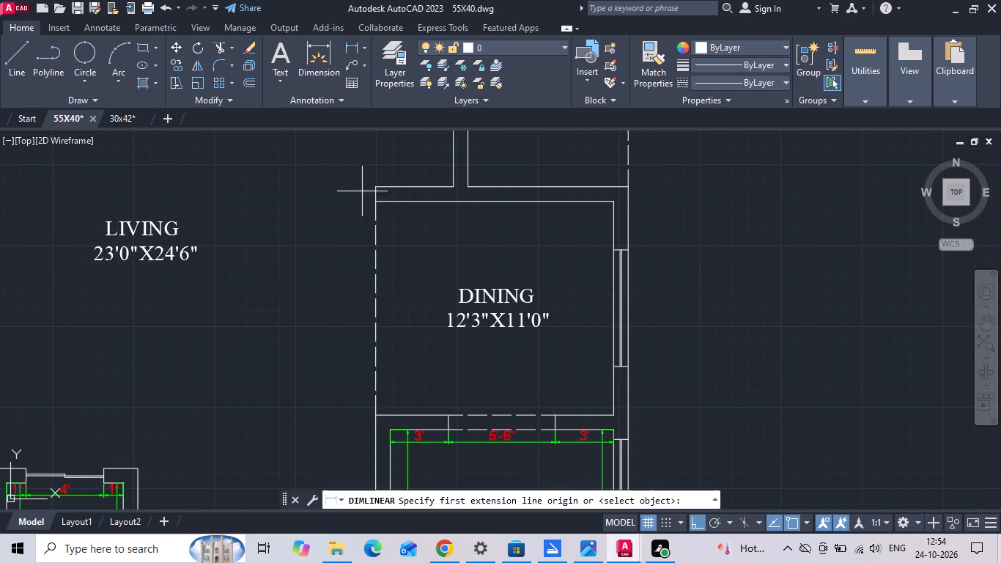
left_click(374, 202)
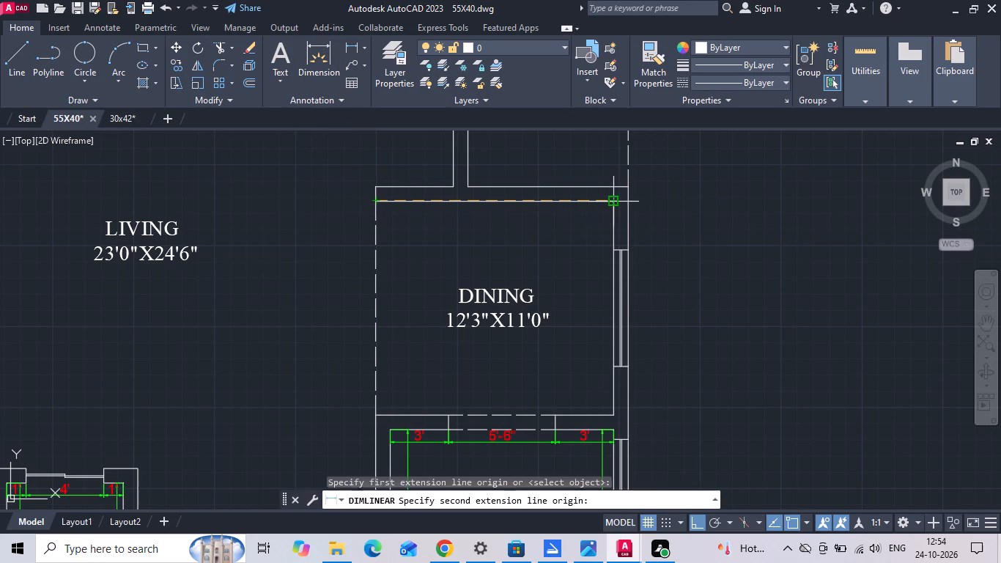
left_click(616, 197)
scroll(588, 228, "up", 1)
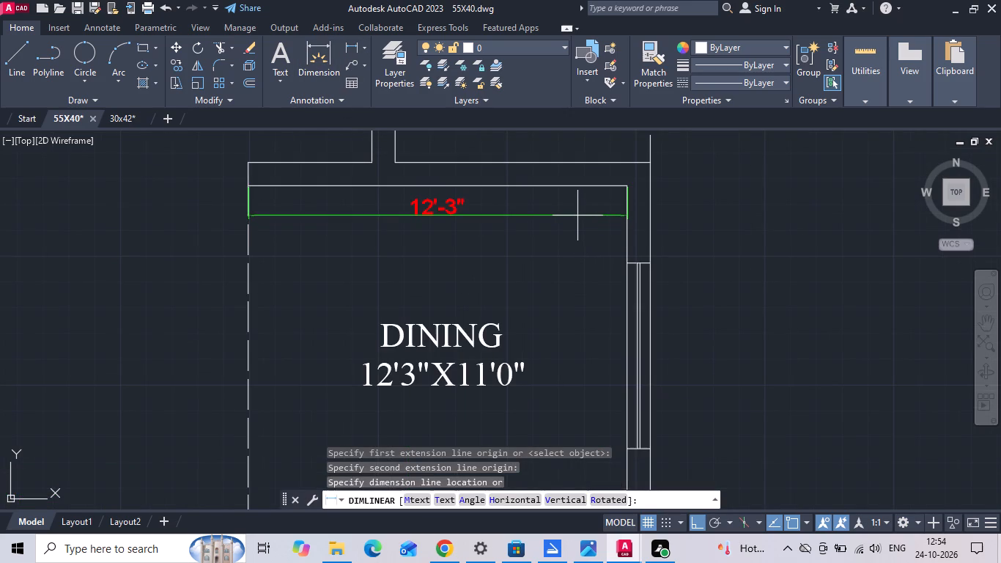
left_click(577, 214)
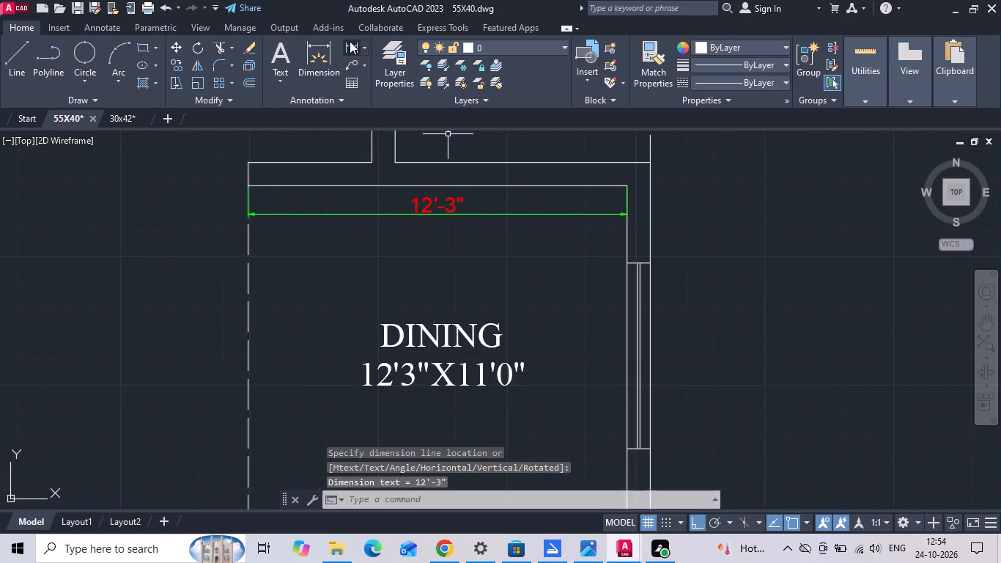
Dimension DINING's east wall from the inside northeast corner to the inside southeast corner, placed just inside the room.
left_click(350, 41)
left_click(626, 183)
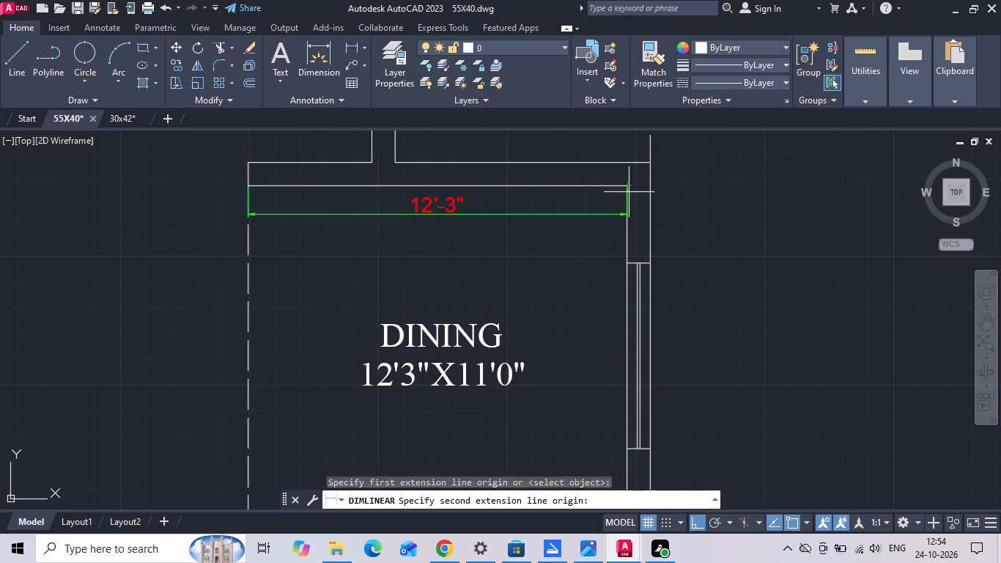
scroll(627, 194, "down", 1)
middle_click_drag(615, 251, 603, 188)
scroll(599, 350, "up", 1)
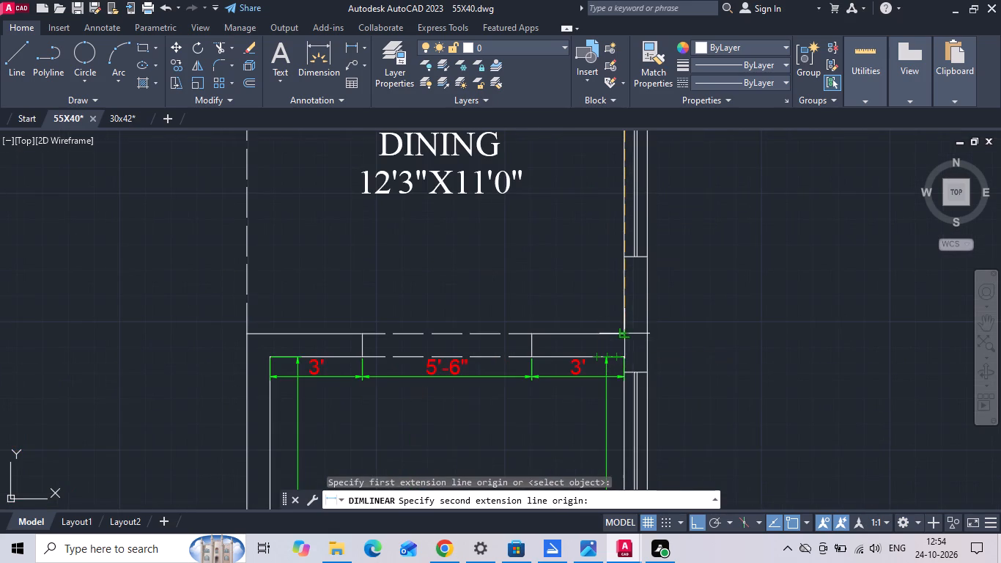
left_click(624, 336)
scroll(609, 337, "down", 1)
scroll(602, 325, "up", 1)
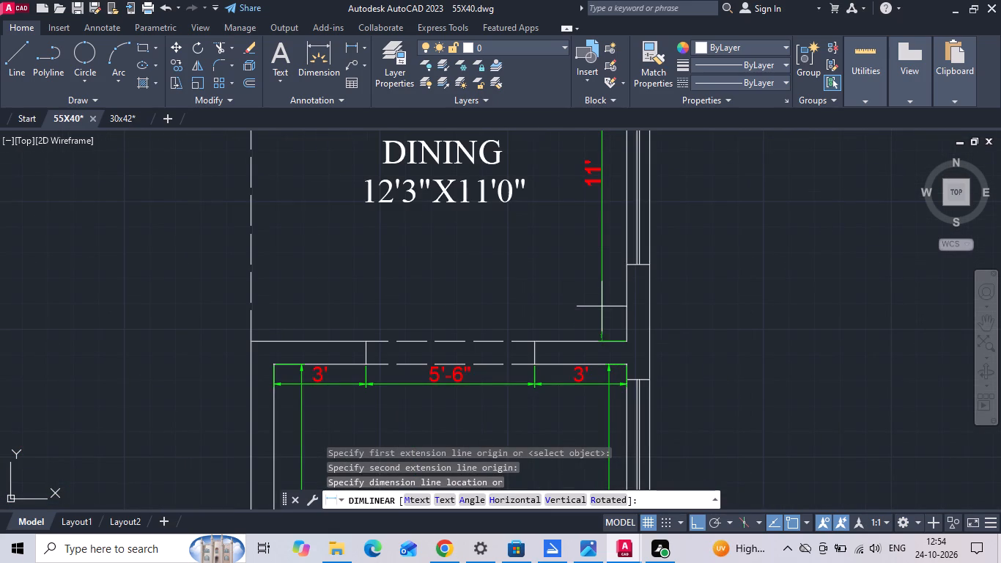
left_click(606, 298)
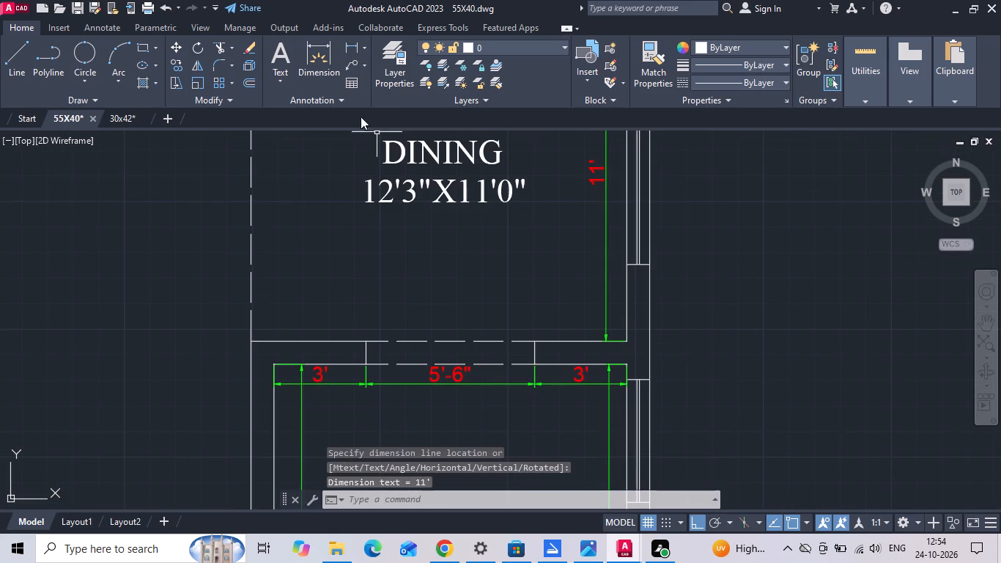
Dimension DINING's south wall from the southwest corner to the inside southeast corner, placed just inside the room.
left_click(348, 48)
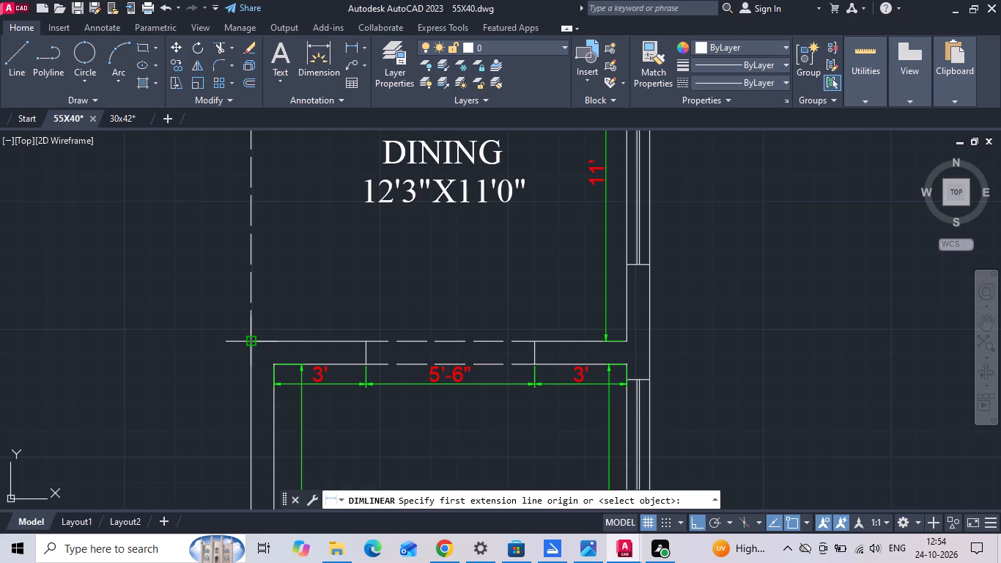
left_click(252, 341)
left_click(624, 345)
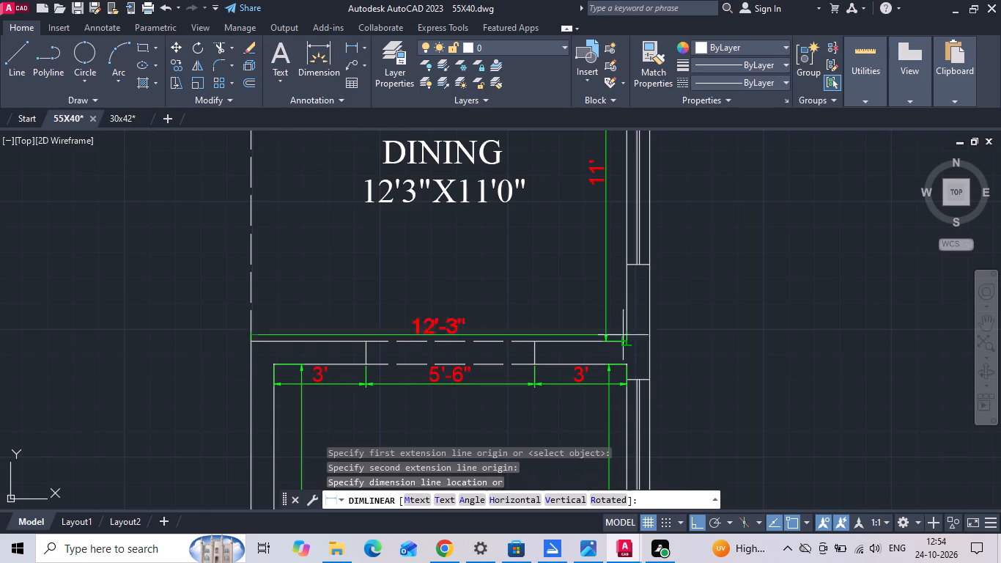
left_click(621, 323)
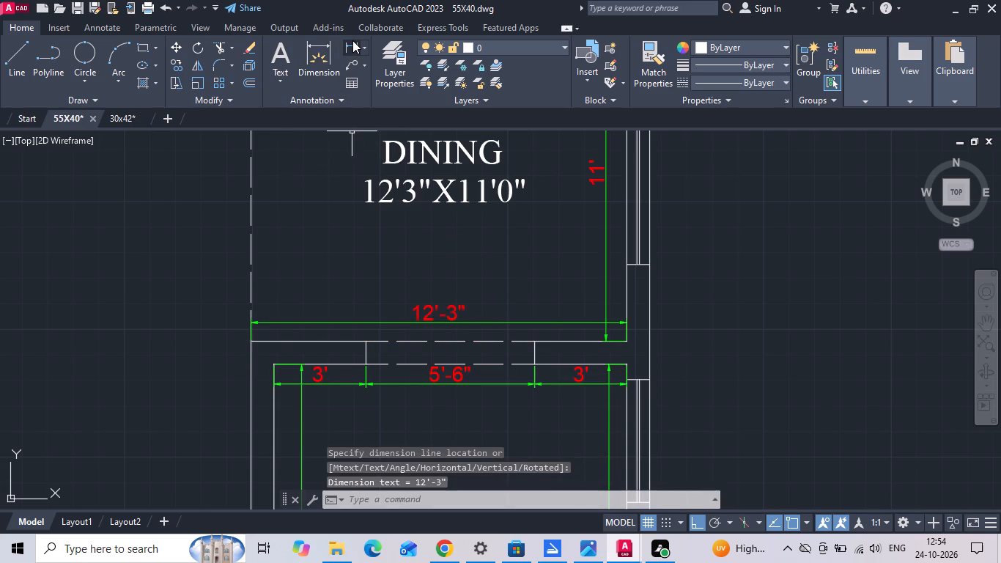
Dimension DINING's dashed west side from the southwest corner to the inside northwest corner, placed just inside the room.
left_click(353, 40)
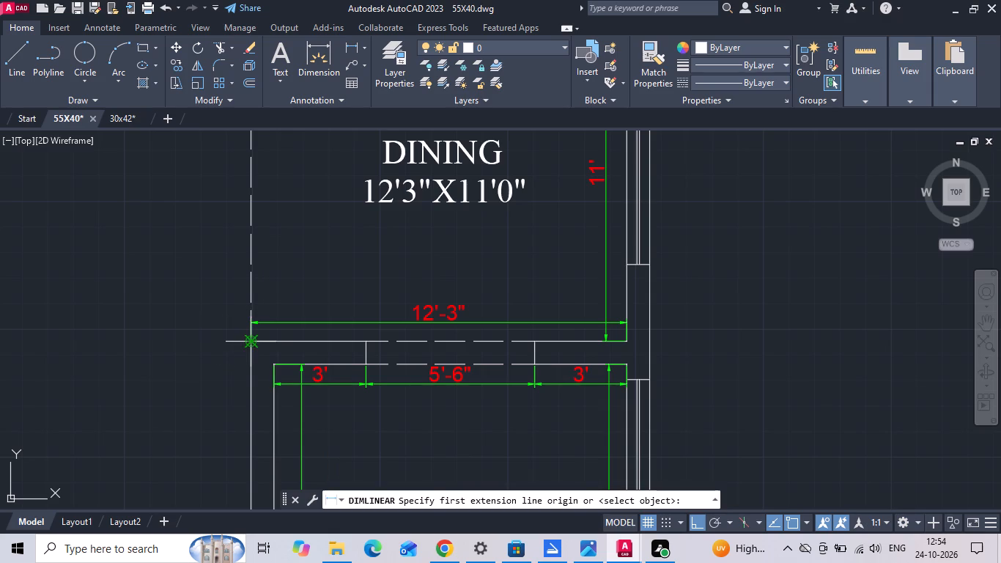
left_click(248, 343)
middle_click_drag(248, 273, 306, 424)
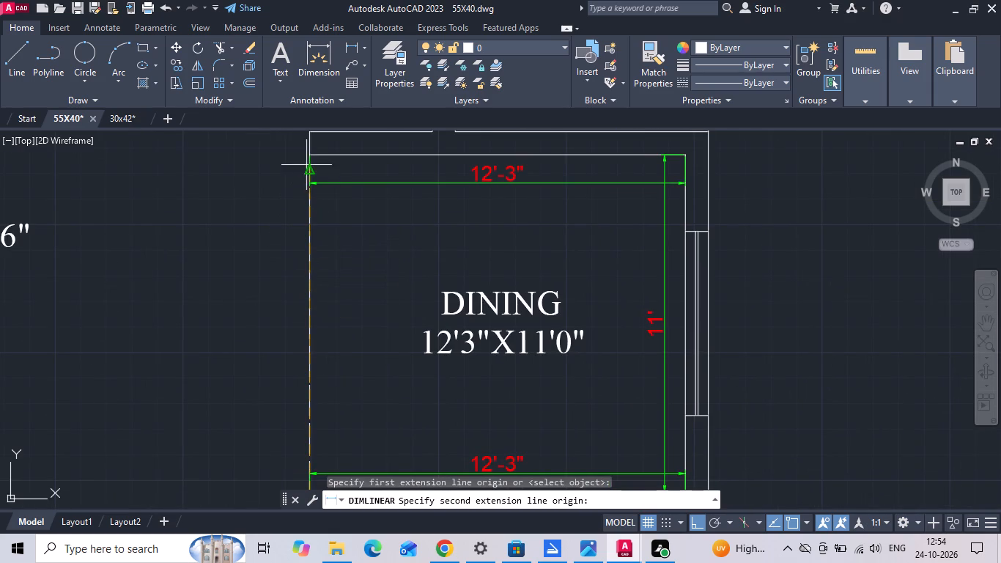
left_click(308, 152)
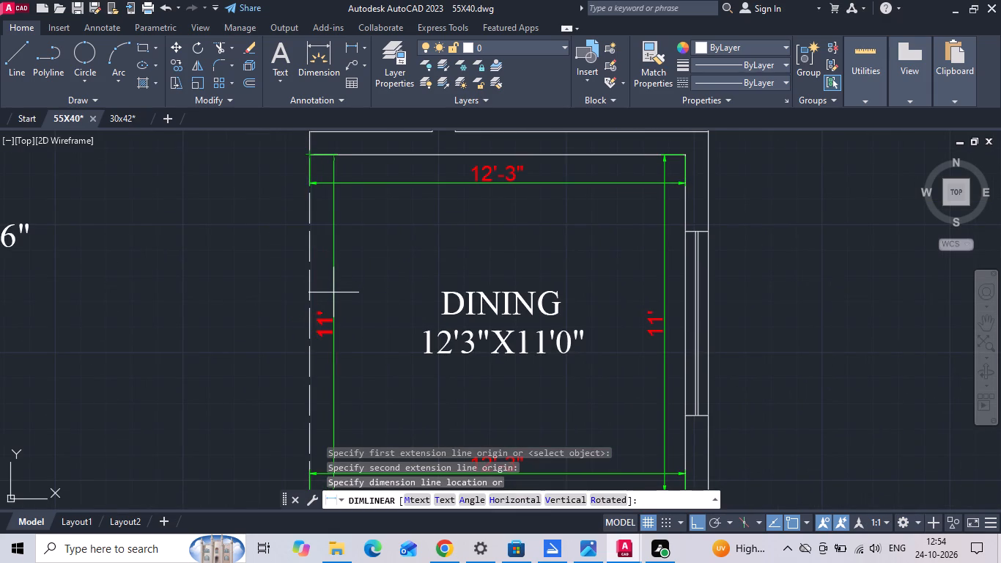
left_click(333, 292)
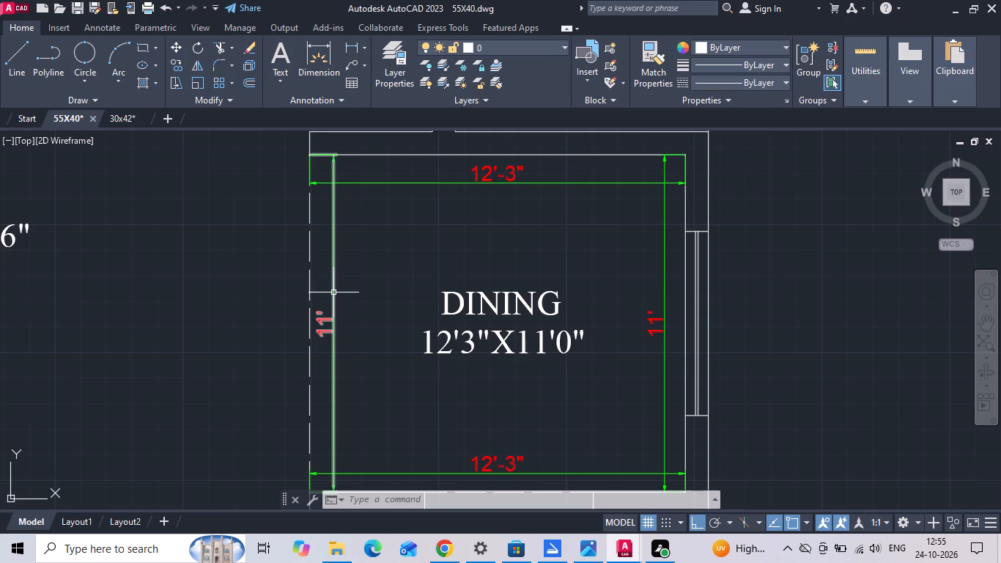
Dimension SITOUT's south wall in the lower plan from its inside southwest corner to its southeast corner, placed just inside the room.
scroll(348, 346, "down", 2)
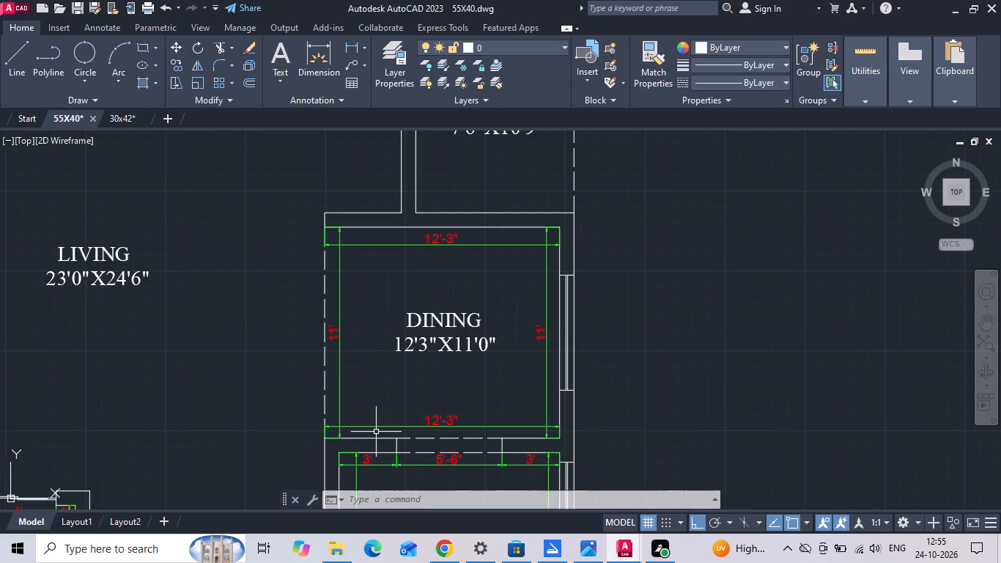
scroll(527, 323, "down", 3)
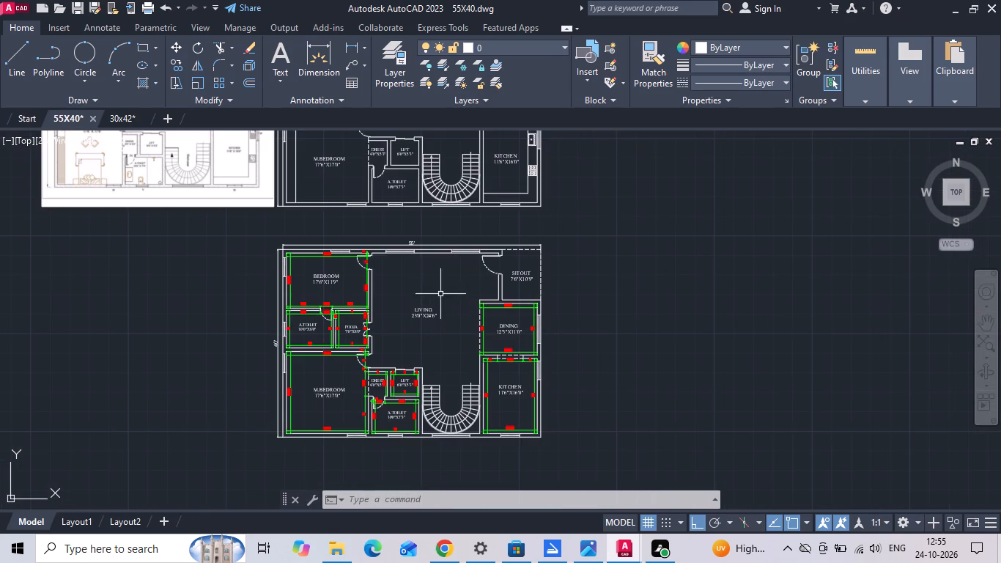
scroll(364, 294, "up", 1)
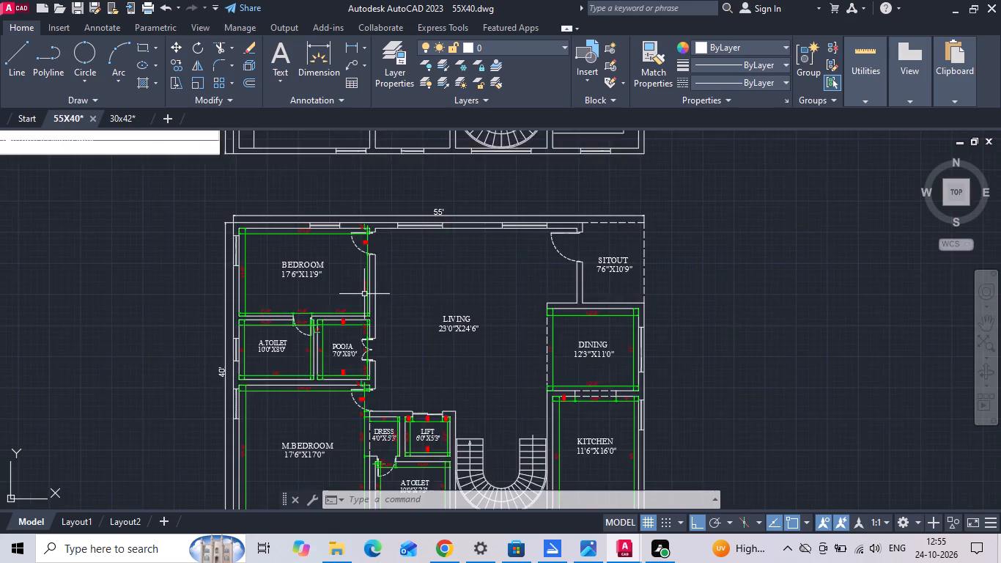
scroll(364, 294, "up", 1)
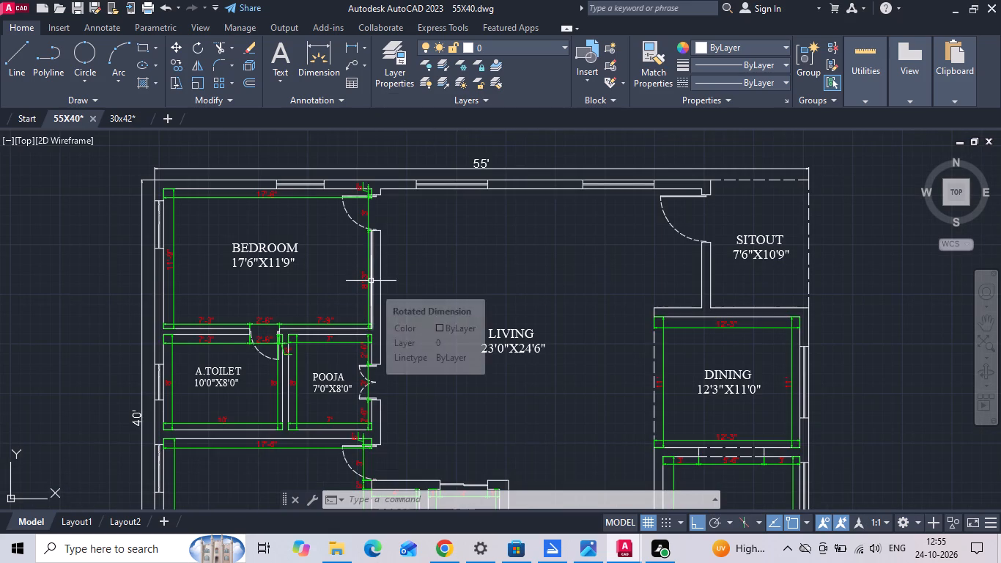
type("DLI")
key("space")
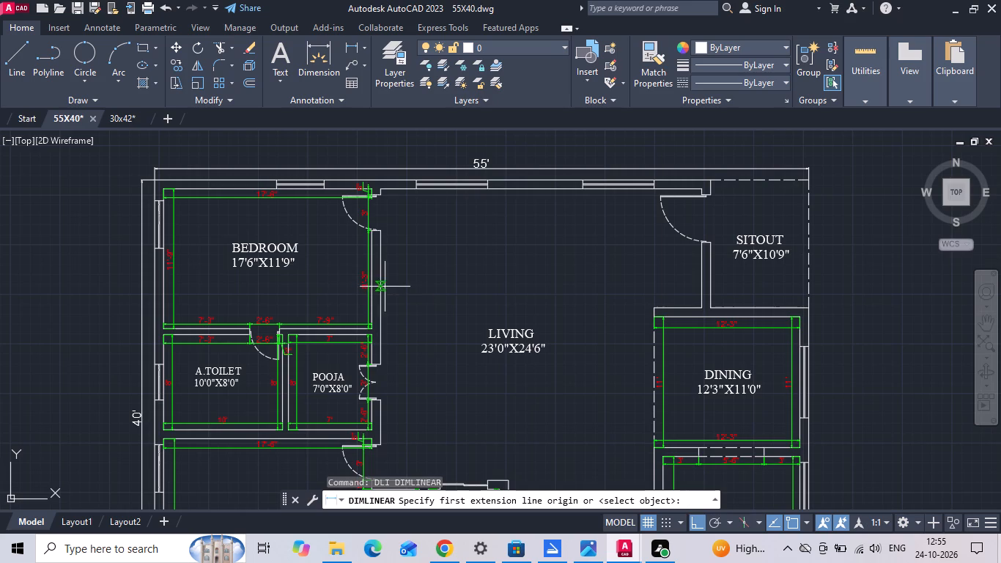
scroll(830, 287, "up", 1)
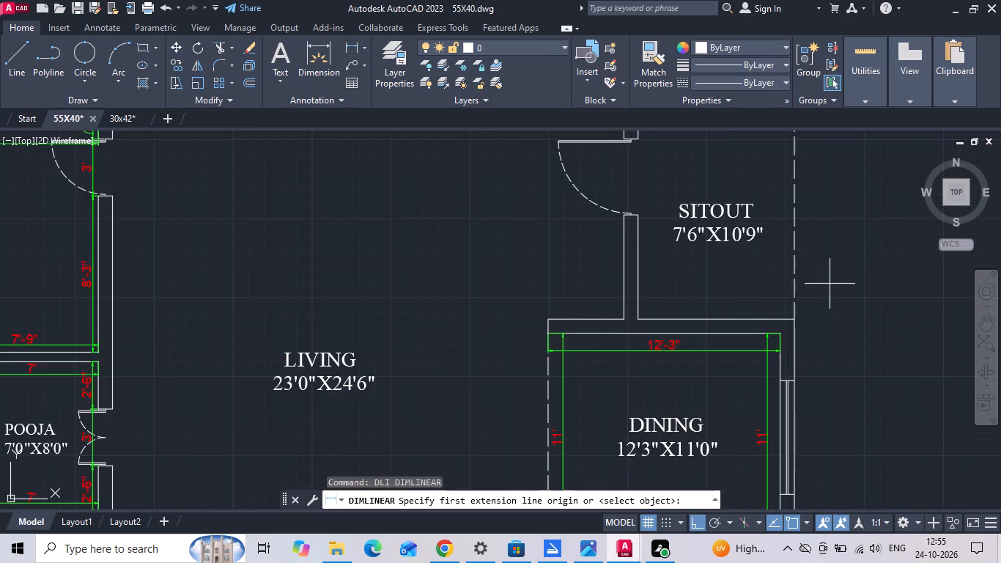
middle_click_drag(830, 284, 684, 337)
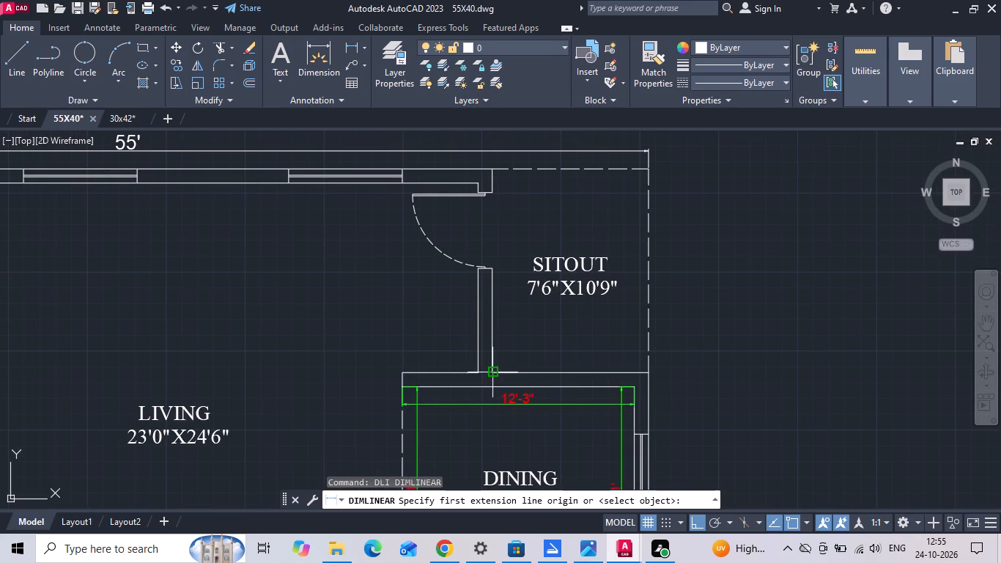
left_click(490, 374)
scroll(520, 373, "up", 1)
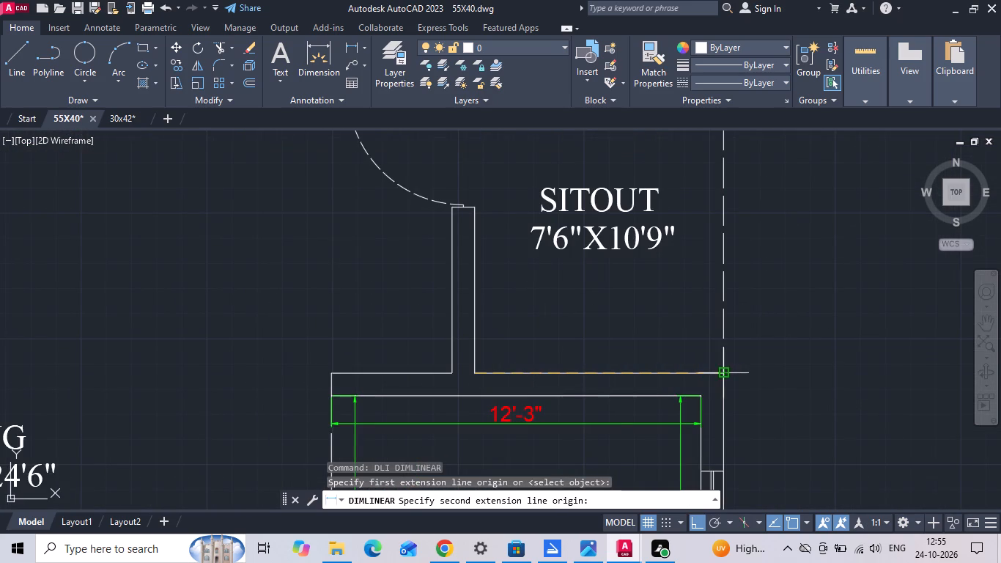
left_click(722, 373)
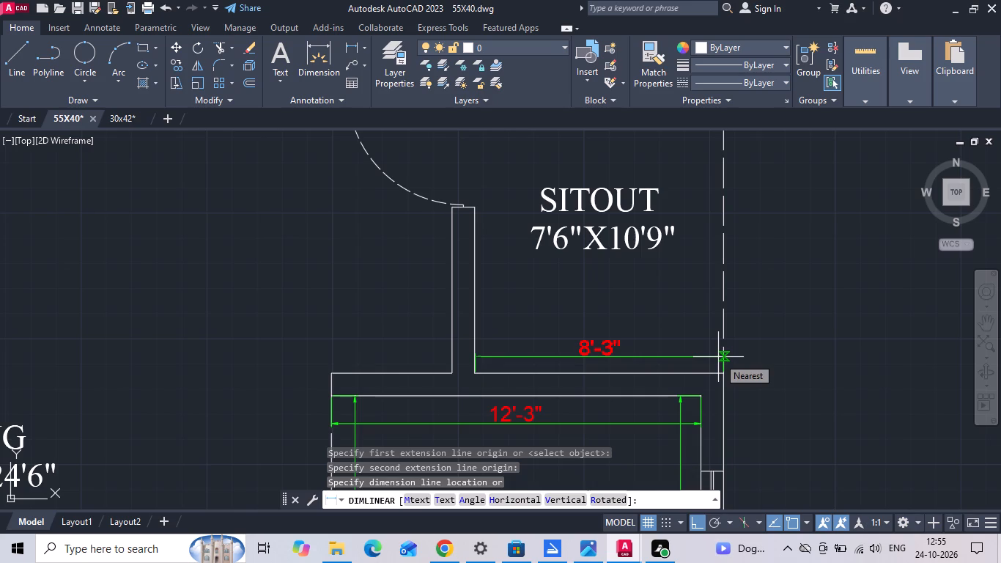
left_click(718, 357)
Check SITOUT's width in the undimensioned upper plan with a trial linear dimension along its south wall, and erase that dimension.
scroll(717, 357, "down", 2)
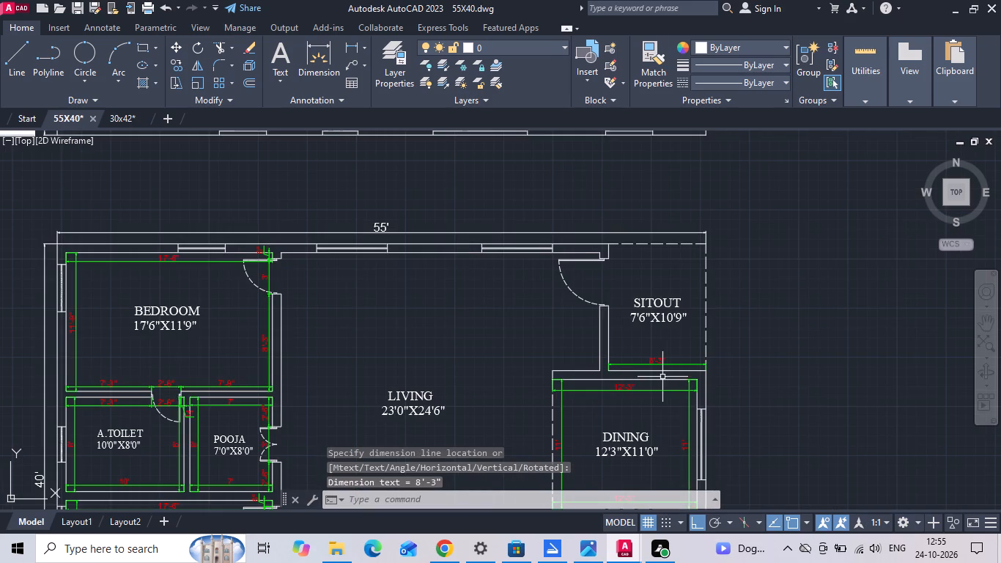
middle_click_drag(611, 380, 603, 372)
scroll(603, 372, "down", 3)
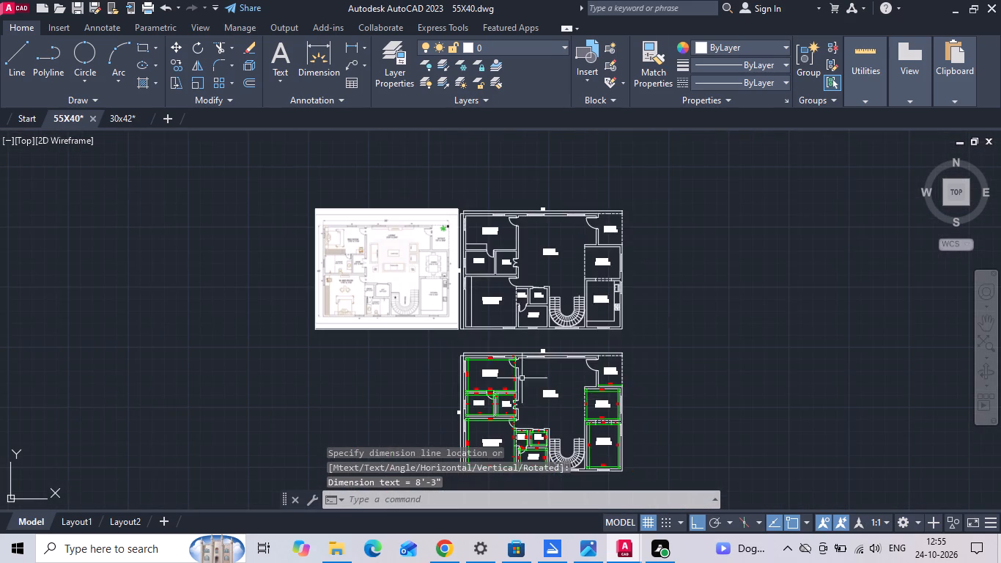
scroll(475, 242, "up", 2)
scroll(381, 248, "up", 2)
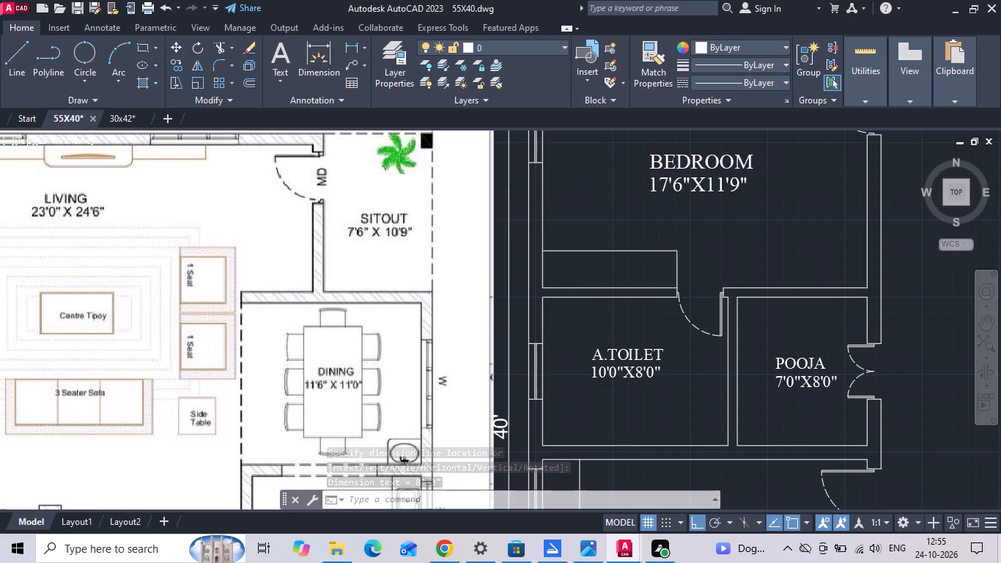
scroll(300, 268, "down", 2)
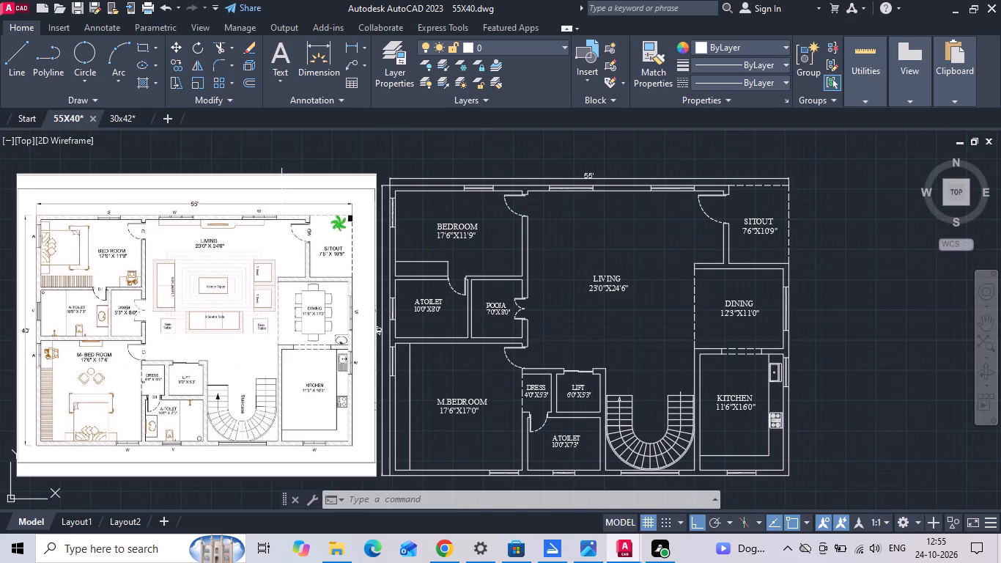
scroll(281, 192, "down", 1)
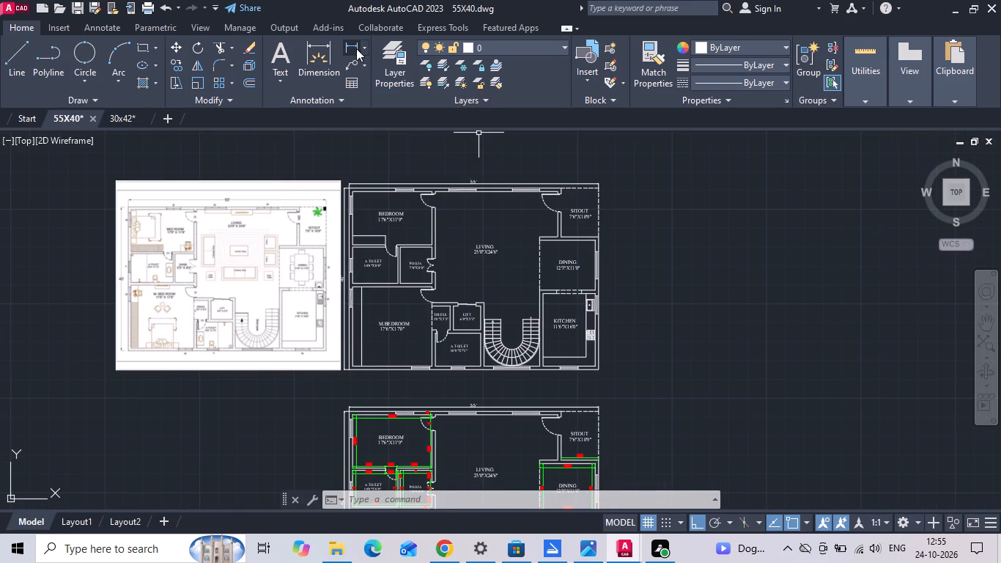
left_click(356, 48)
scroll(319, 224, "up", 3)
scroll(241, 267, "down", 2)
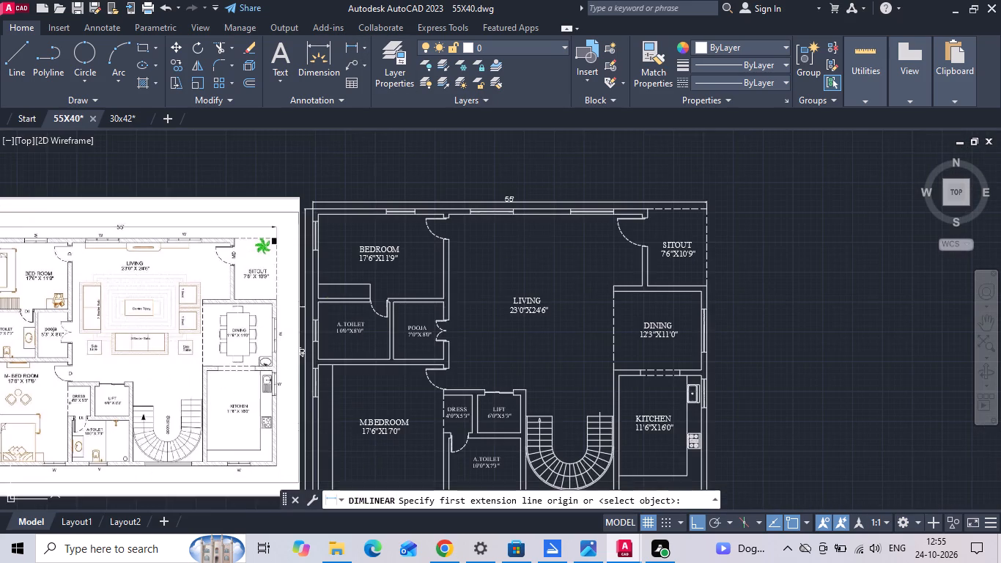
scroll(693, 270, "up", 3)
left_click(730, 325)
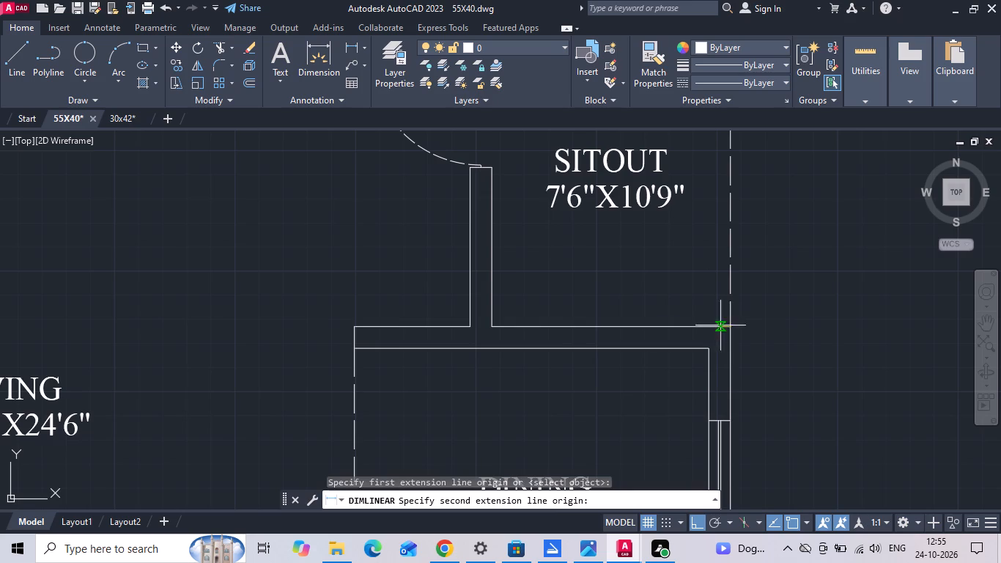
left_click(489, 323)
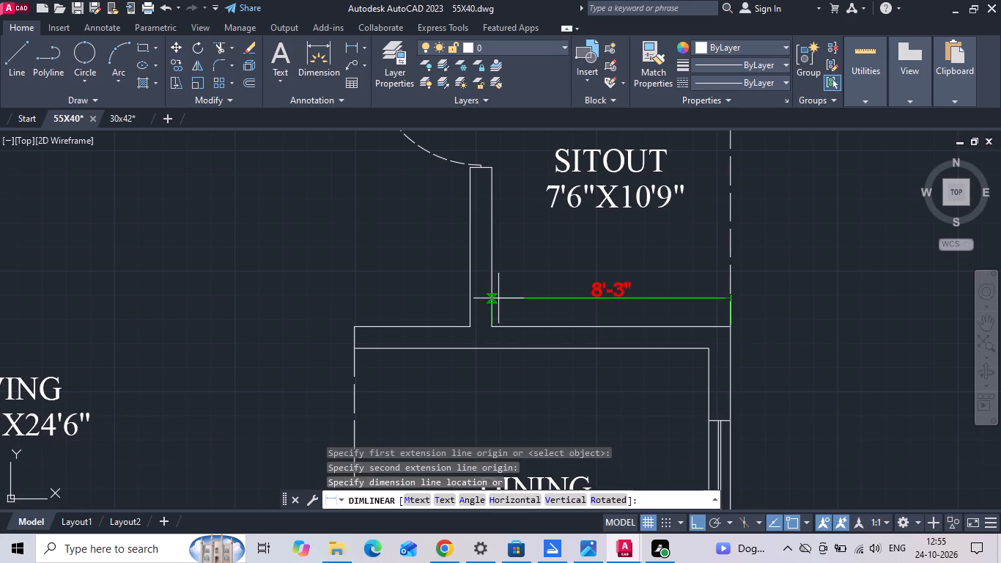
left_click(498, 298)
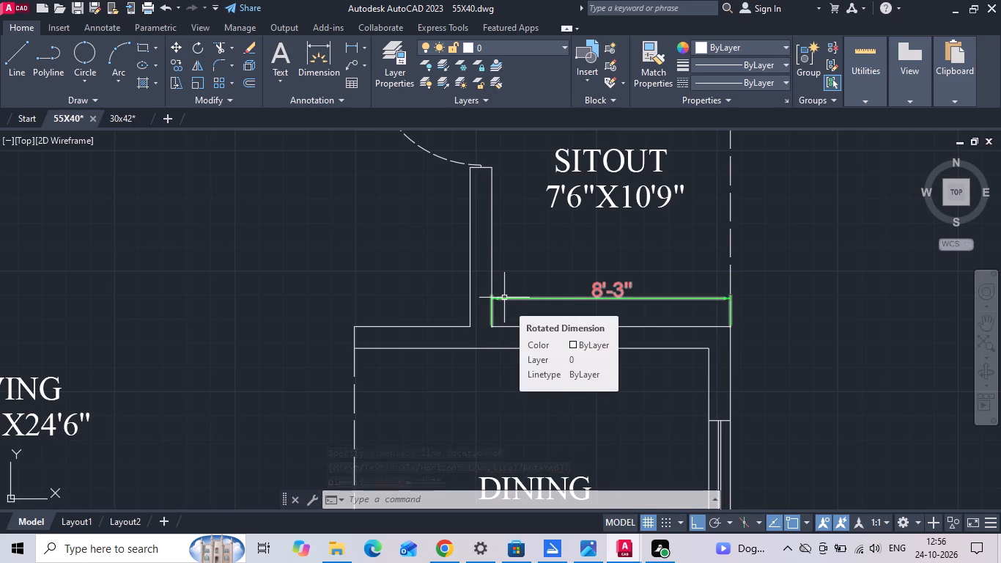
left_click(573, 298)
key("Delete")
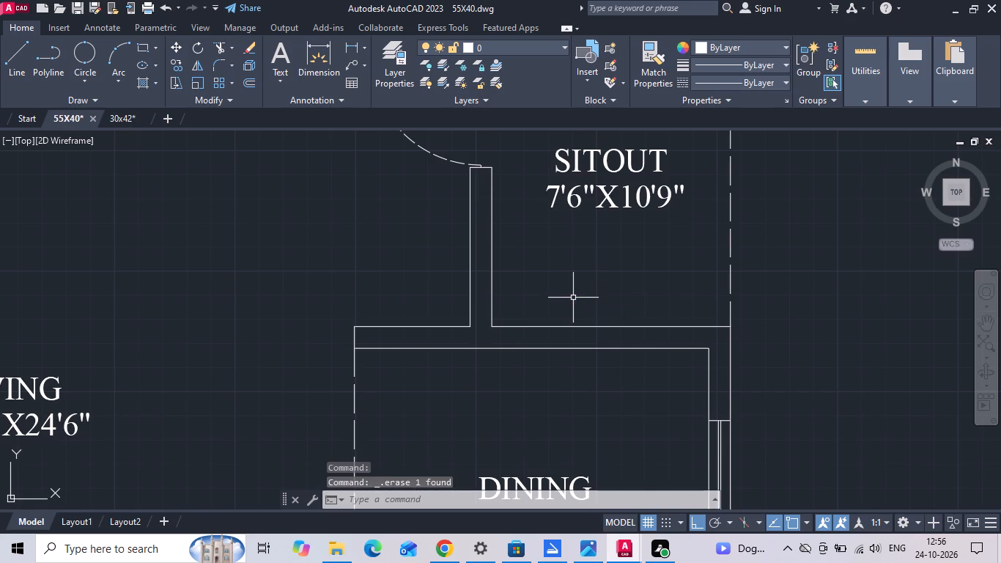
Offset the dashed east boundary of the upper plan's SITOUT 7'6" toward the west as a guide line.
key("o")
key("Return")
type("7'6")
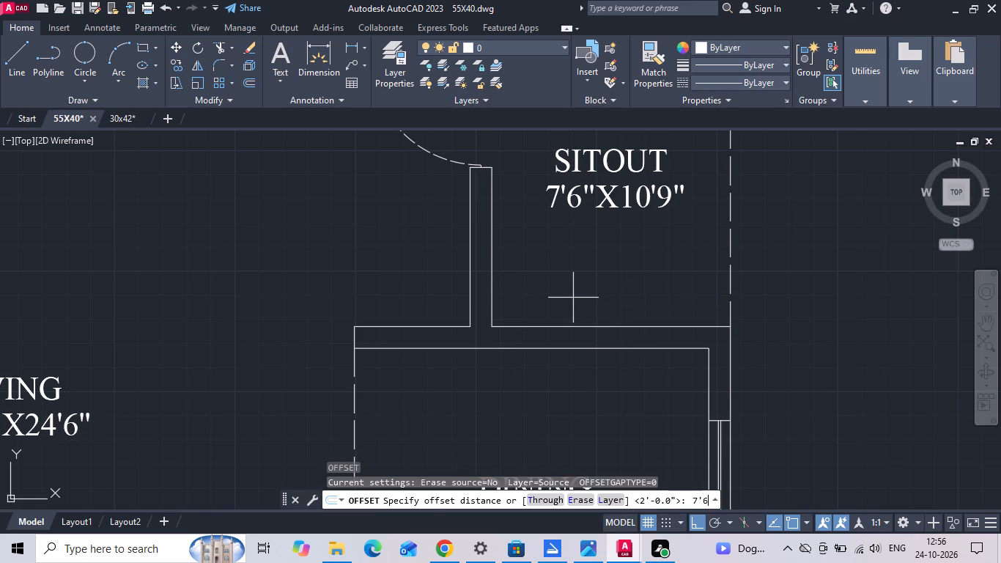
key("Return")
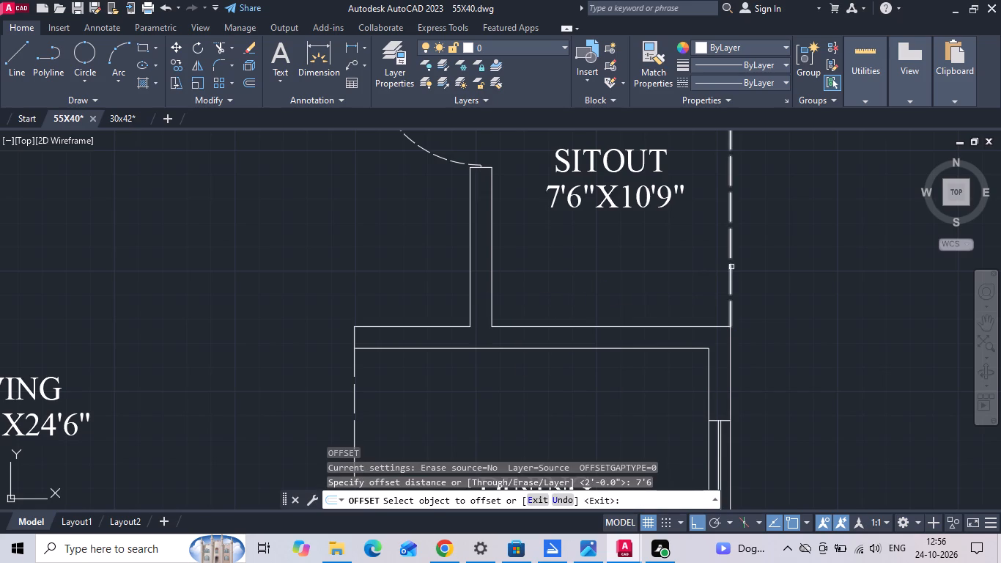
left_click_drag(731, 267, 723, 274)
left_click(638, 301)
key("Escape")
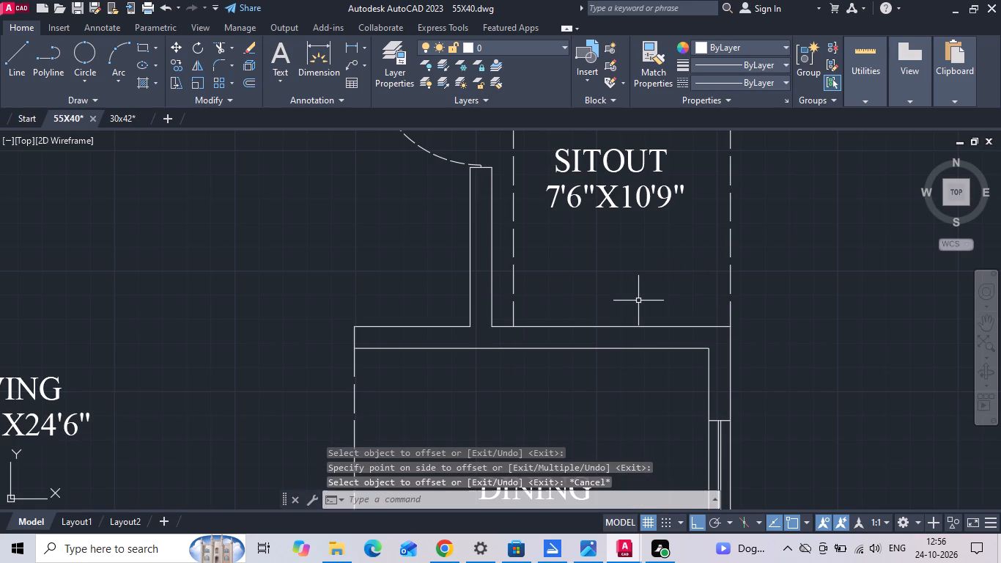
Move the wall and main door between LIVING and SITOUT east, aligning the wall's southeast corner with the guide line's south end.
scroll(586, 373, "down", 2)
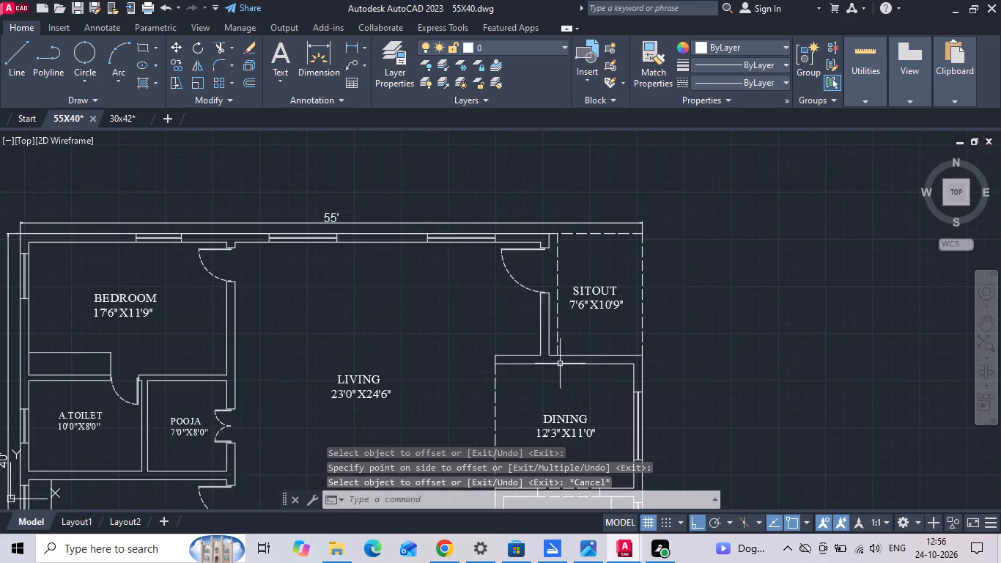
scroll(539, 244, "up", 2)
left_click(571, 246)
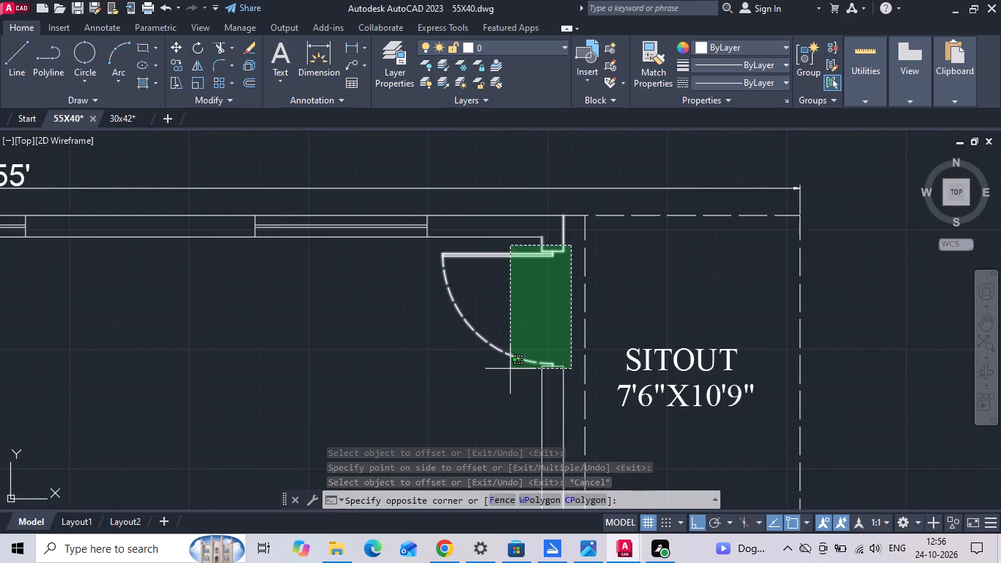
middle_click(490, 416)
left_click(490, 416)
middle_click_drag(491, 415, 469, 287)
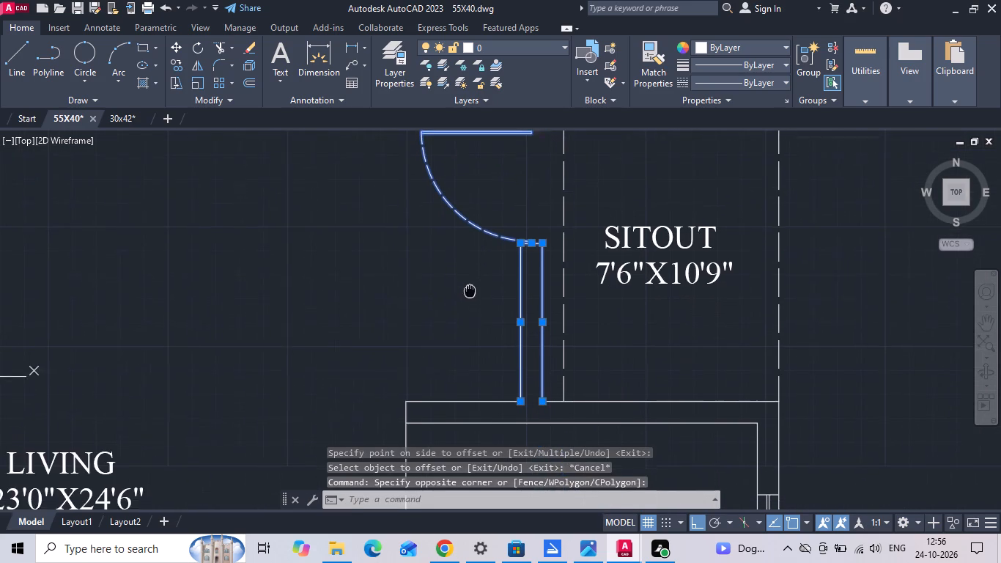
middle_click_drag(469, 287, 469, 283)
right_click(459, 301)
left_click(475, 282)
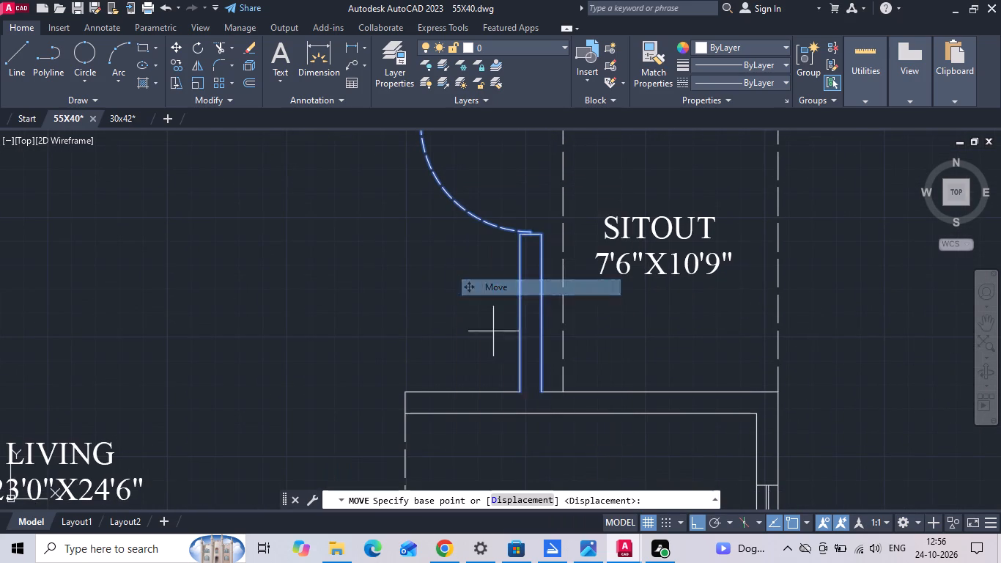
scroll(529, 383, "up", 2)
left_click(560, 410)
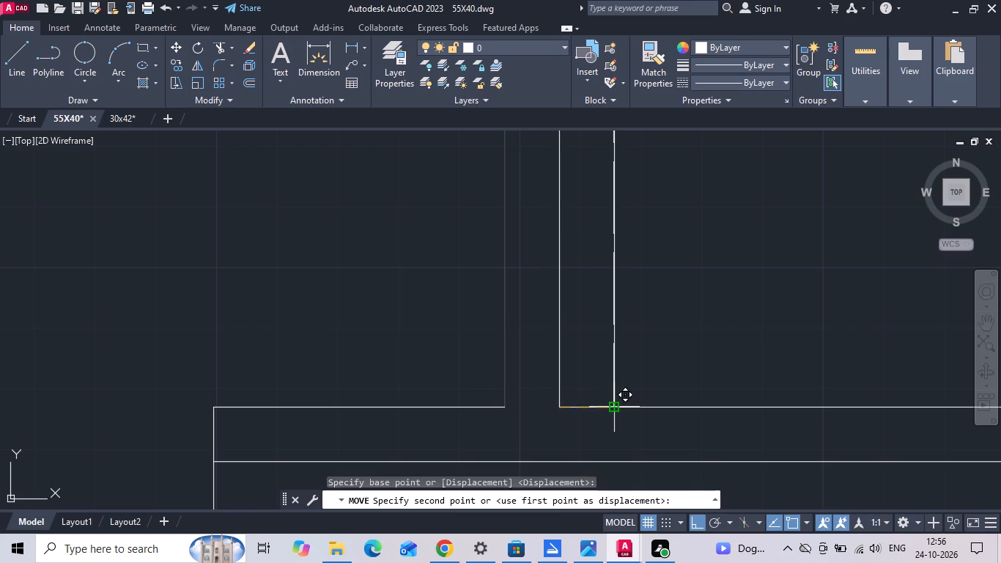
left_click(610, 410)
Erase the dashed guide line along SITOUT's west wall.
scroll(586, 402, "down", 2)
left_click(597, 208)
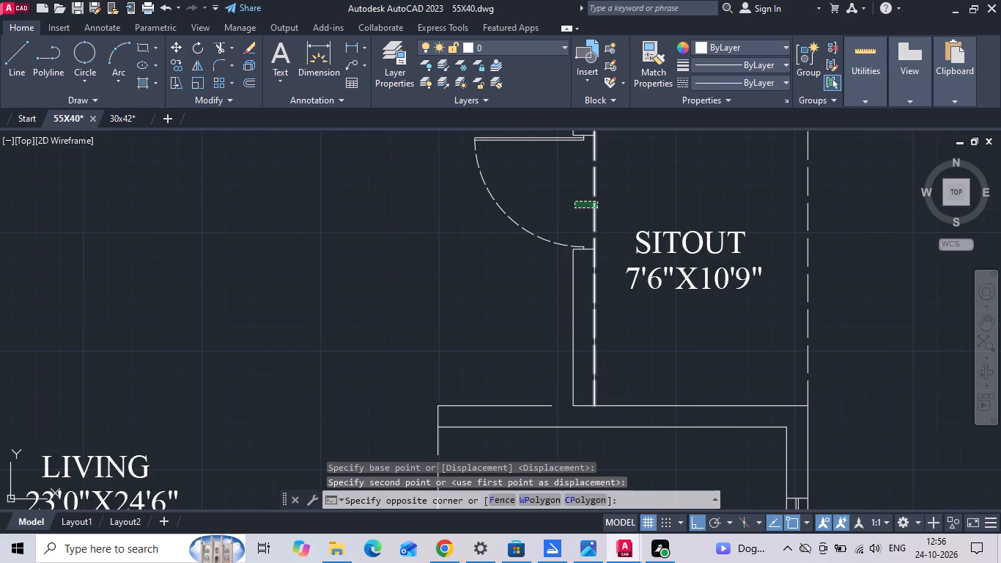
left_click(575, 202)
key("Delete")
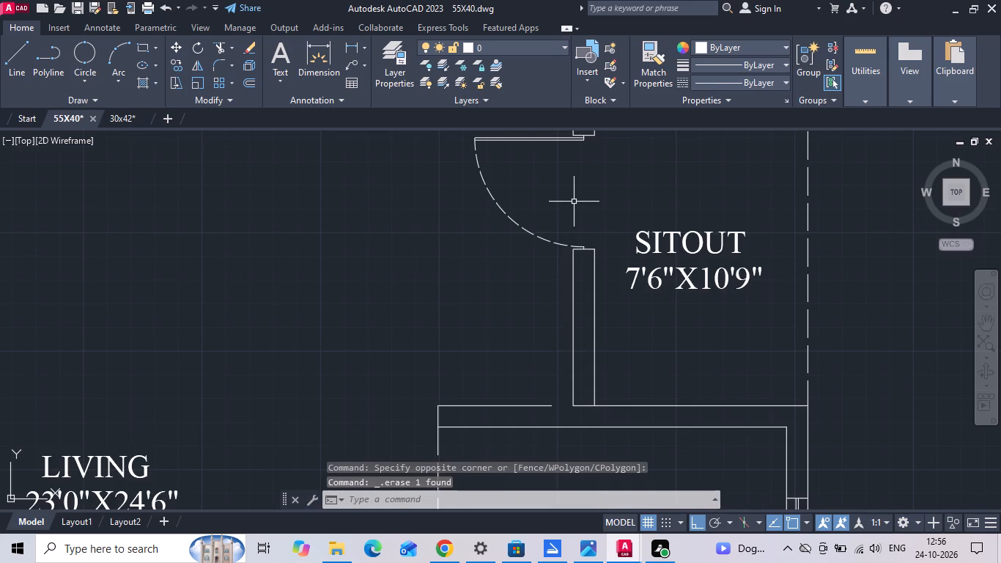
Fillet both faces of the moved SITOUT wall to the adjoining outer lines of DINING's north wall, forming sharp corners.
type("F")
key("space")
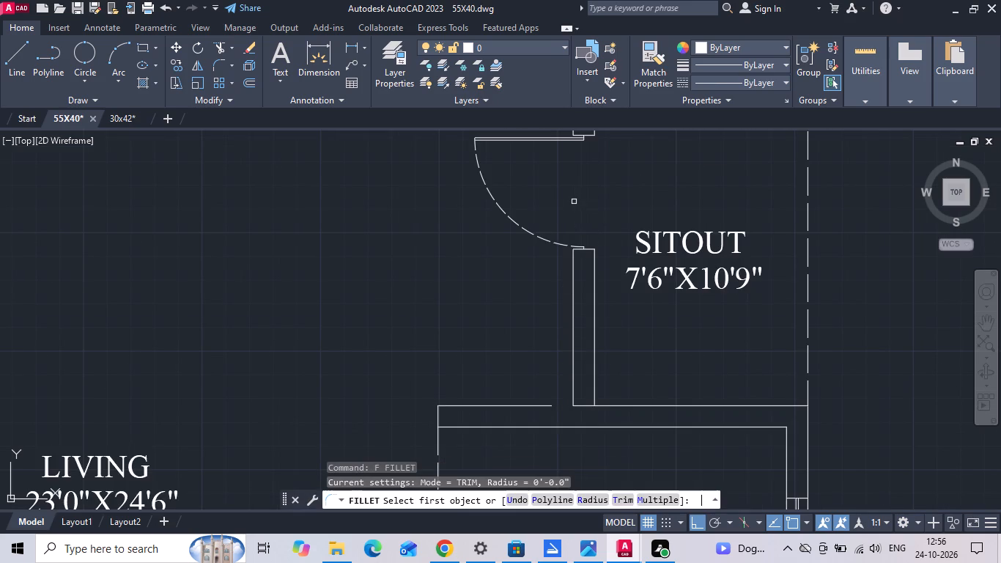
left_click(594, 355)
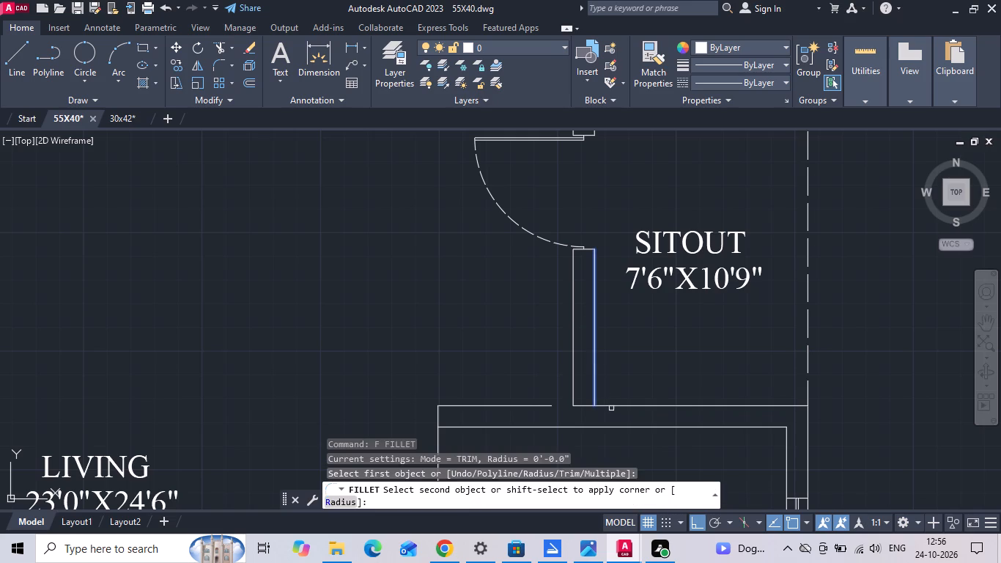
left_click(612, 405)
key("space")
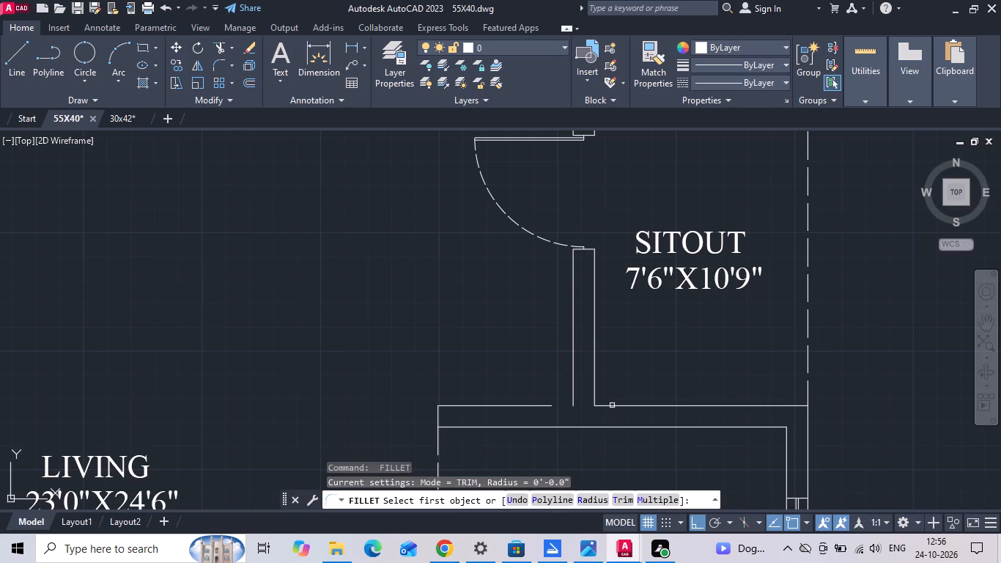
left_click(524, 407)
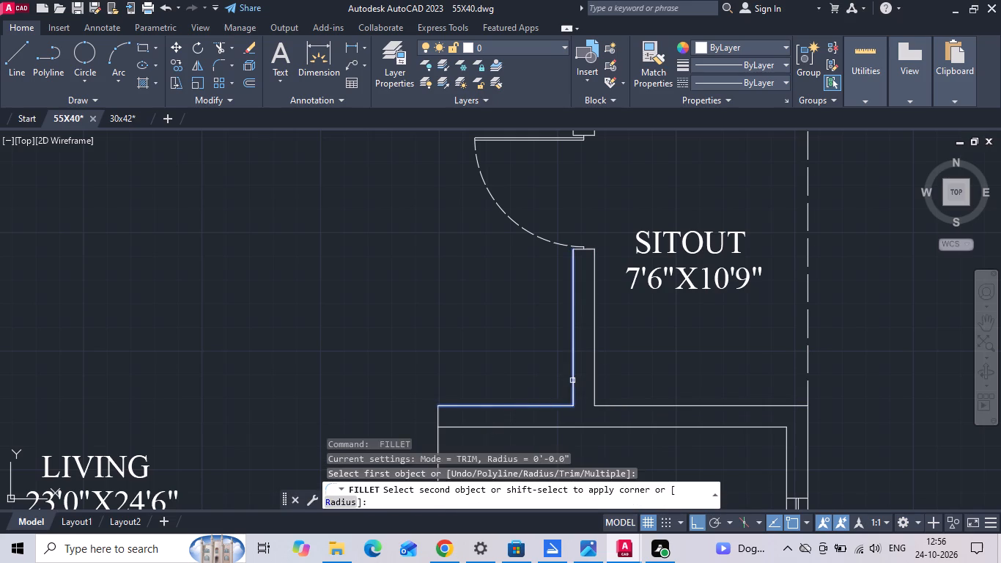
left_click(573, 380)
Fillet the inner line of LIVING's north wall to the west face of the main door's north jamb in the upper plan.
scroll(562, 414, "down", 2)
scroll(561, 314, "up", 3)
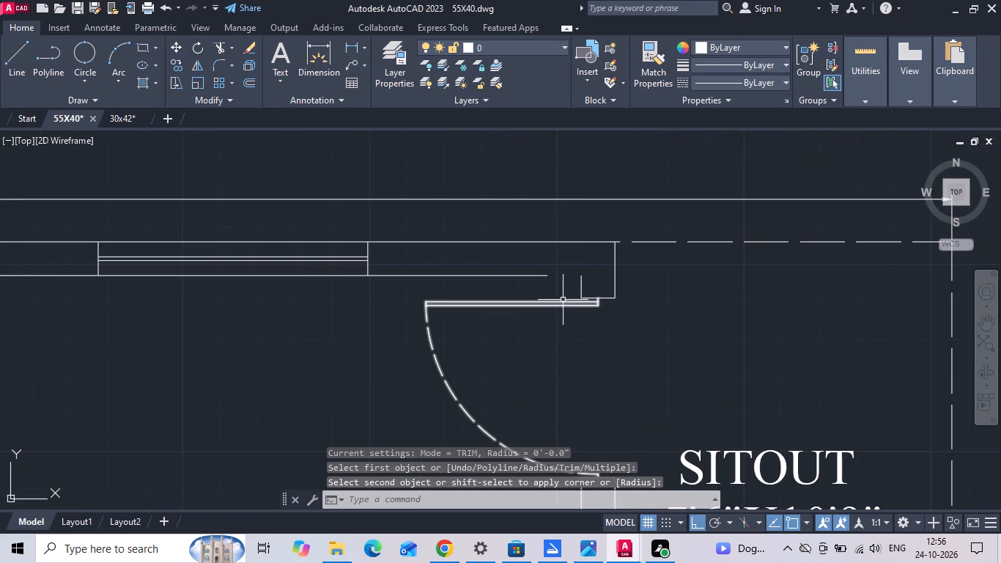
key("space")
left_click(537, 277)
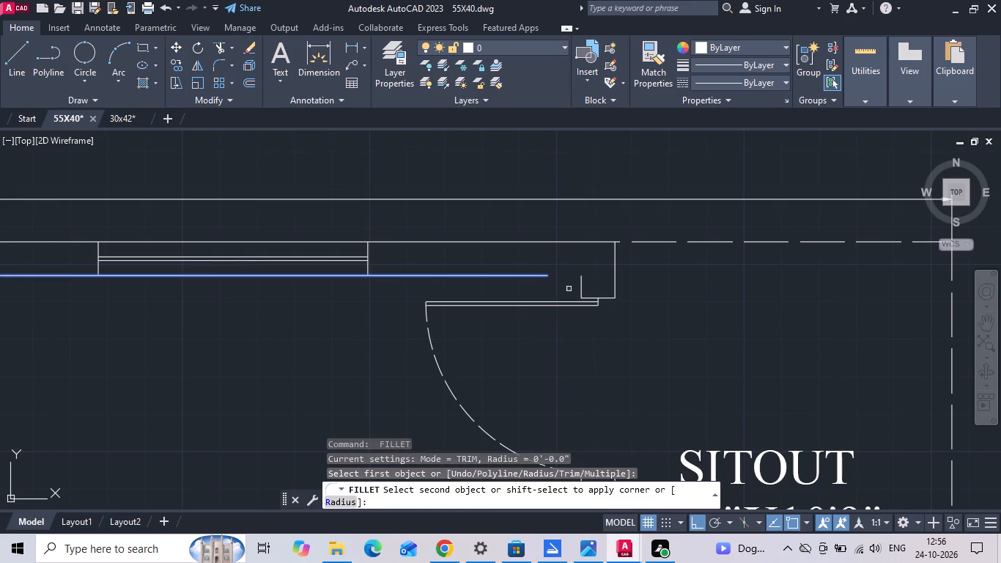
left_click(580, 284)
key("Escape")
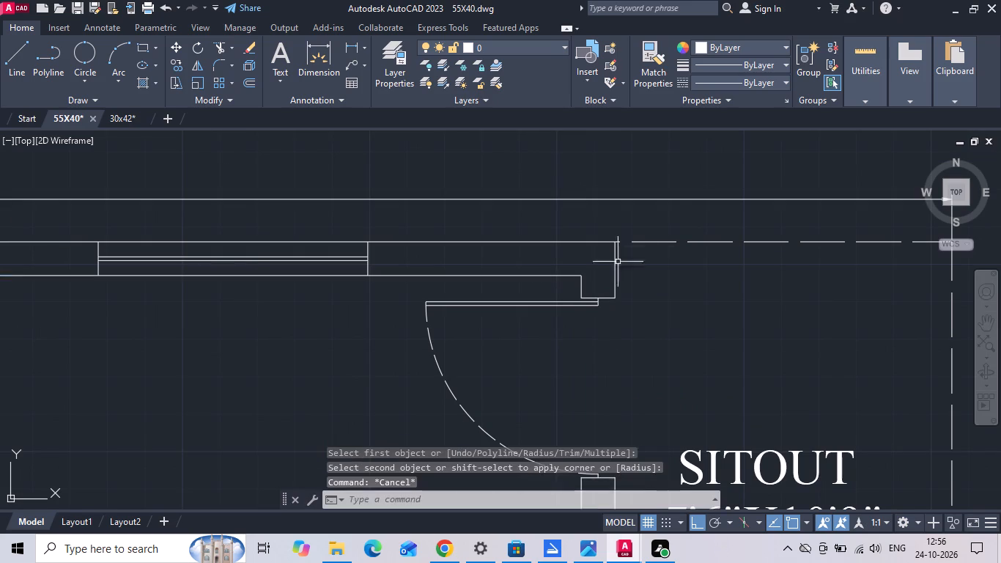
Shorten SITOUT's dashed north boundary in the upper plan so its west end meets the door jamb's outer corner.
left_click_drag(679, 230, 671, 240)
left_click(643, 273)
scroll(635, 228, "up", 2)
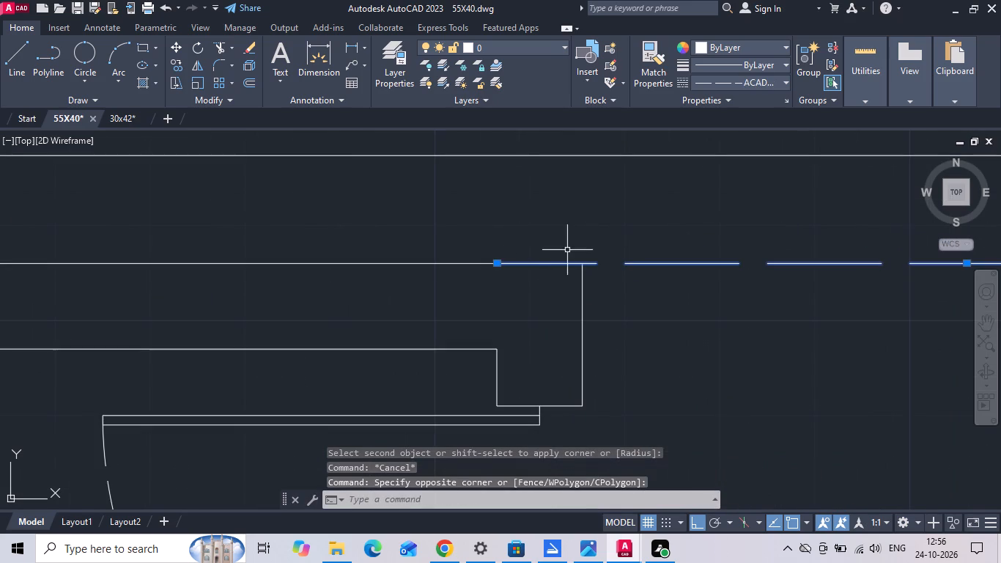
left_click(494, 262)
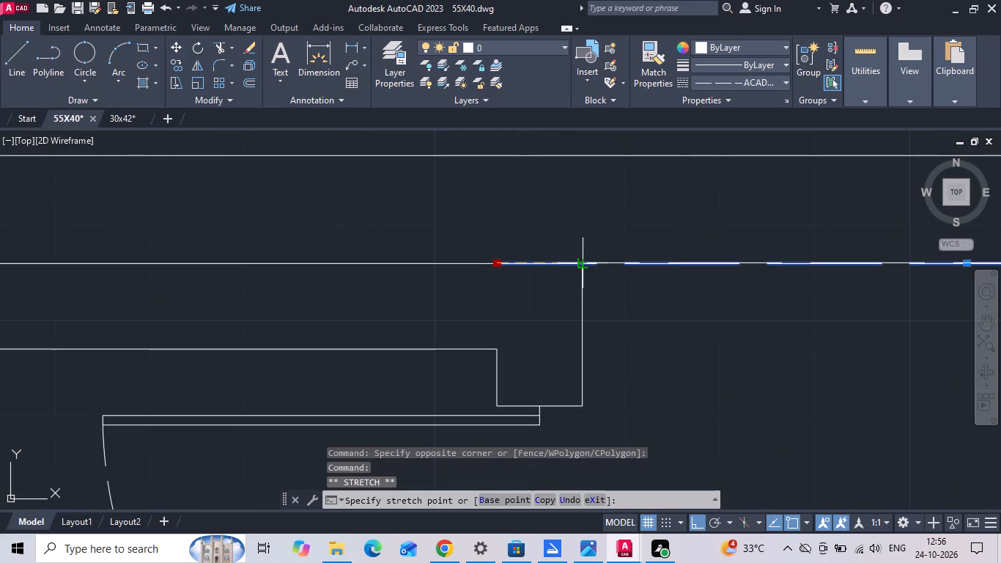
left_click(584, 263)
key("Escape")
scroll(583, 229, "down", 2)
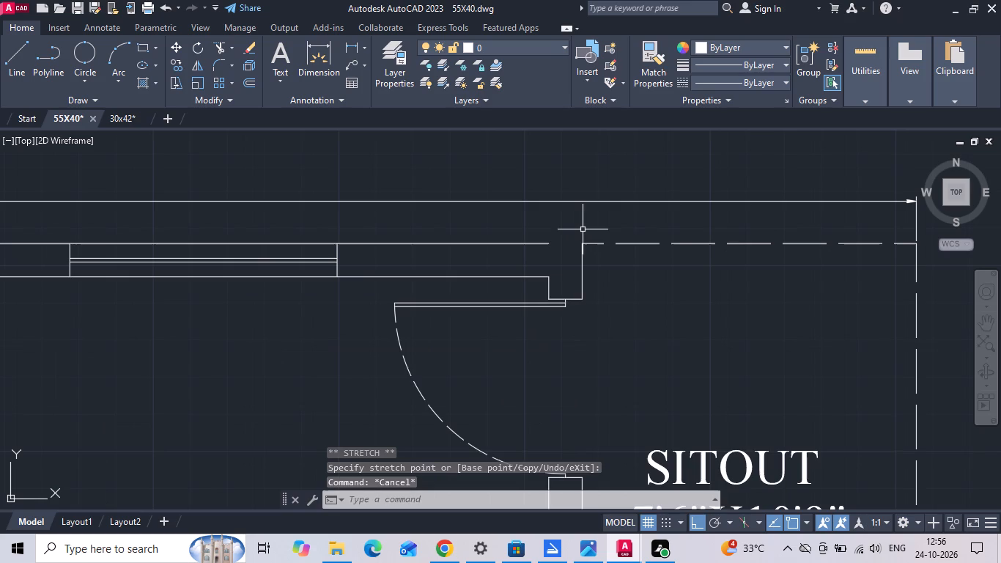
Extend the outer line of LIVING's north wall east to the moved door jamb in the upper plan.
type("EX")
key("space")
left_click_drag(545, 244, 531, 273)
key("Escape")
Add a linear dimension for SITOUT's width just inside its south wall in the upper plan.
scroll(569, 247, "down", 3)
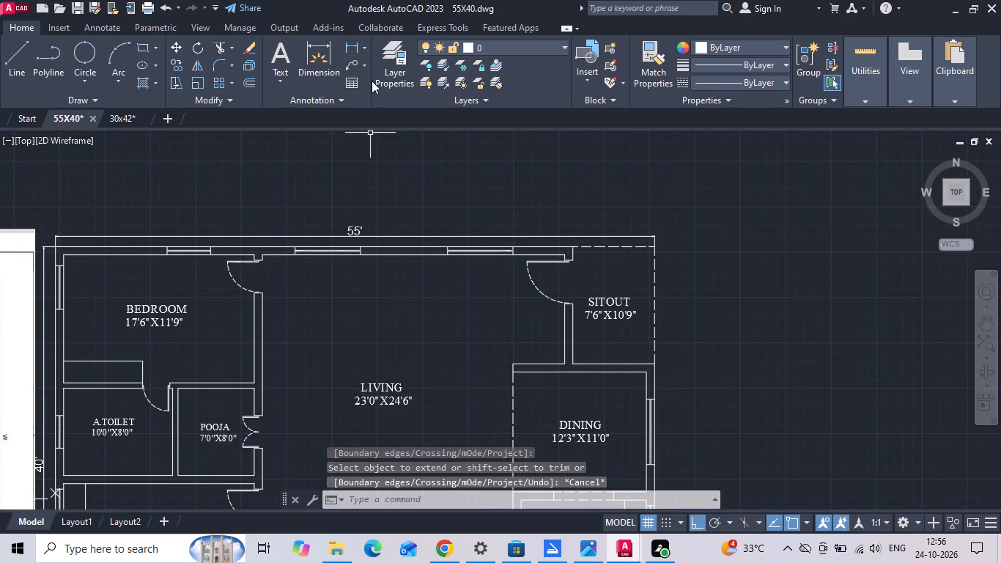
type("DLI")
key("space")
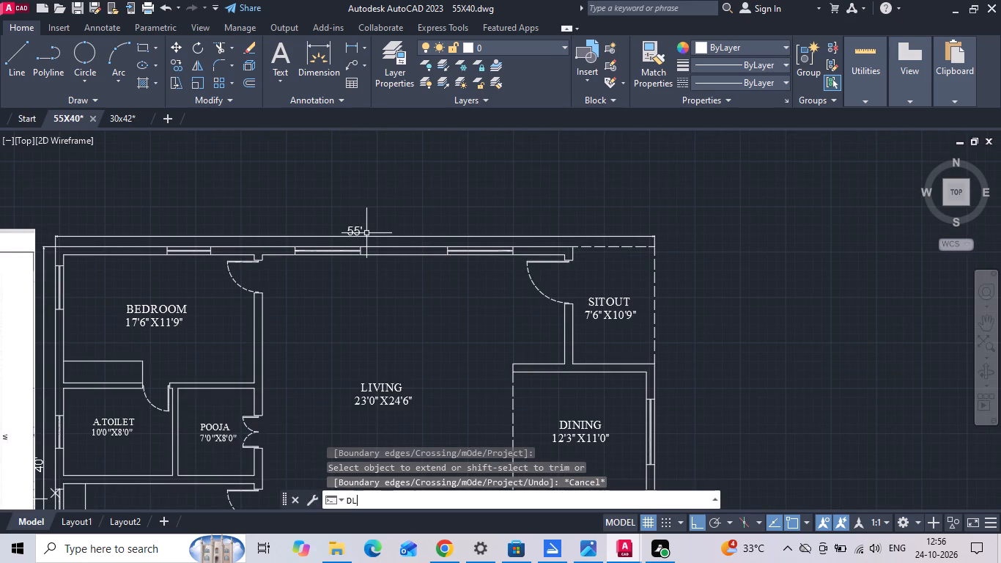
scroll(632, 384, "up", 2)
left_click(678, 339)
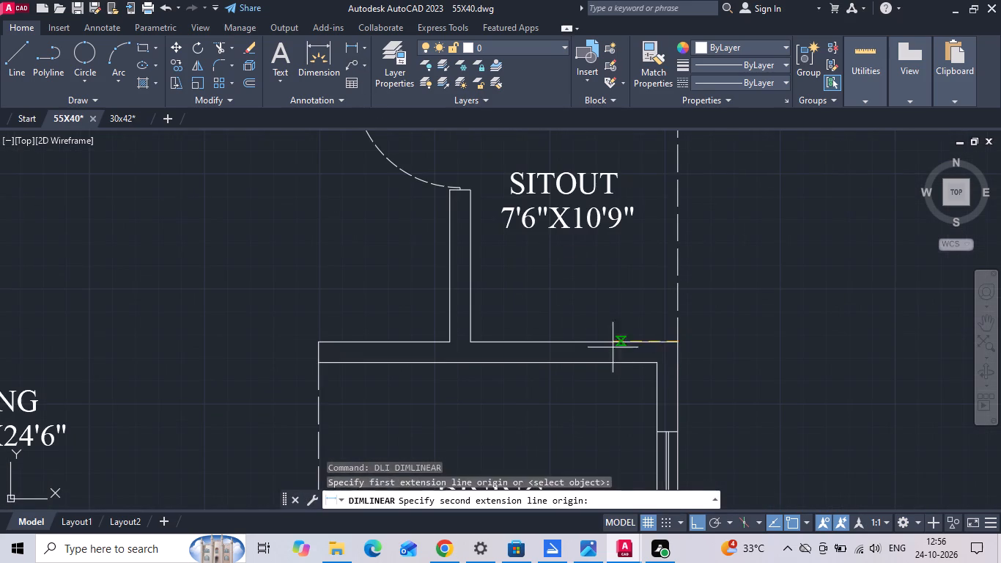
left_click(471, 342)
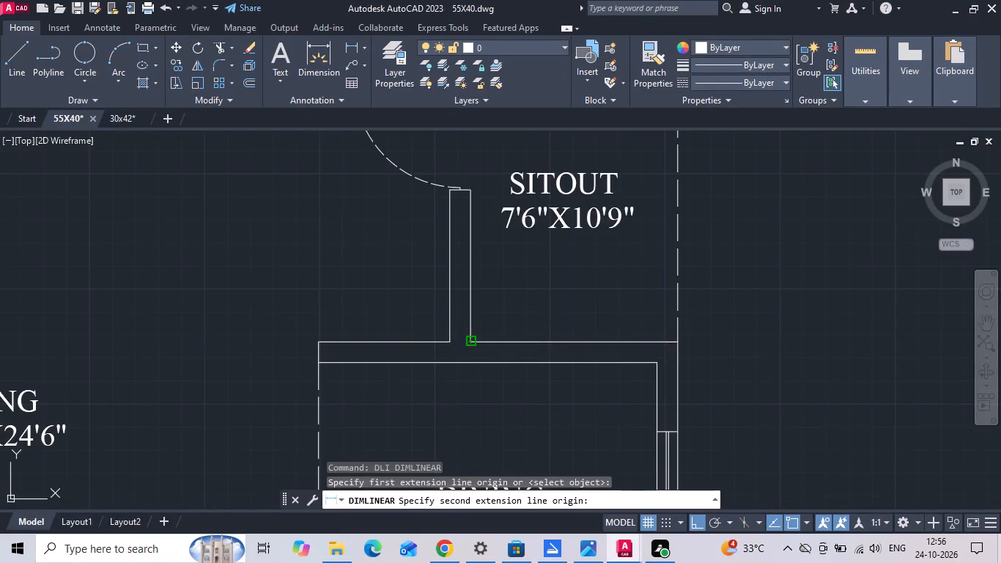
scroll(515, 327, "up", 1)
left_click(516, 327)
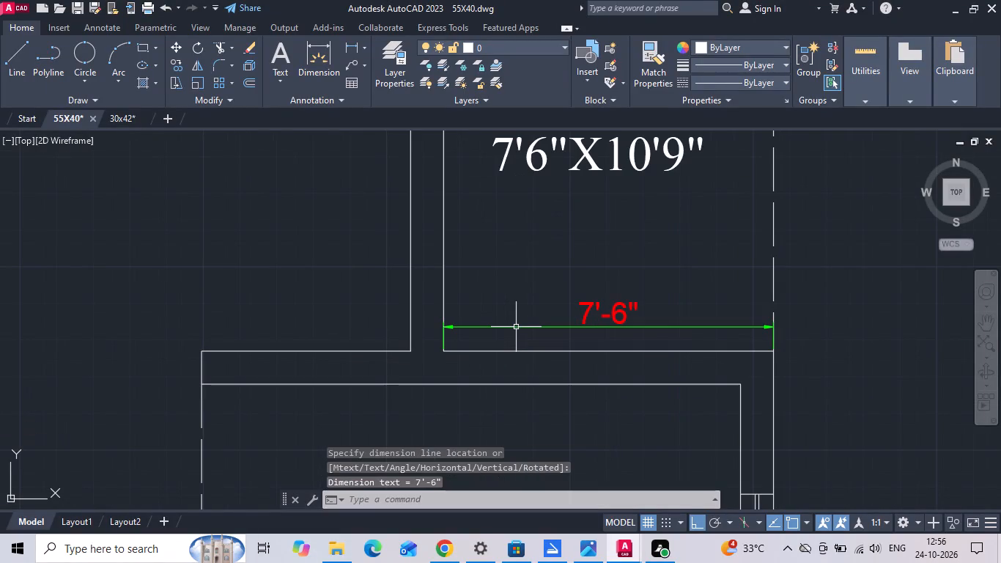
Add a vertical linear dimension for SITOUT's depth just inside its dashed east boundary in the upper plan.
scroll(487, 354, "down", 1)
key("space")
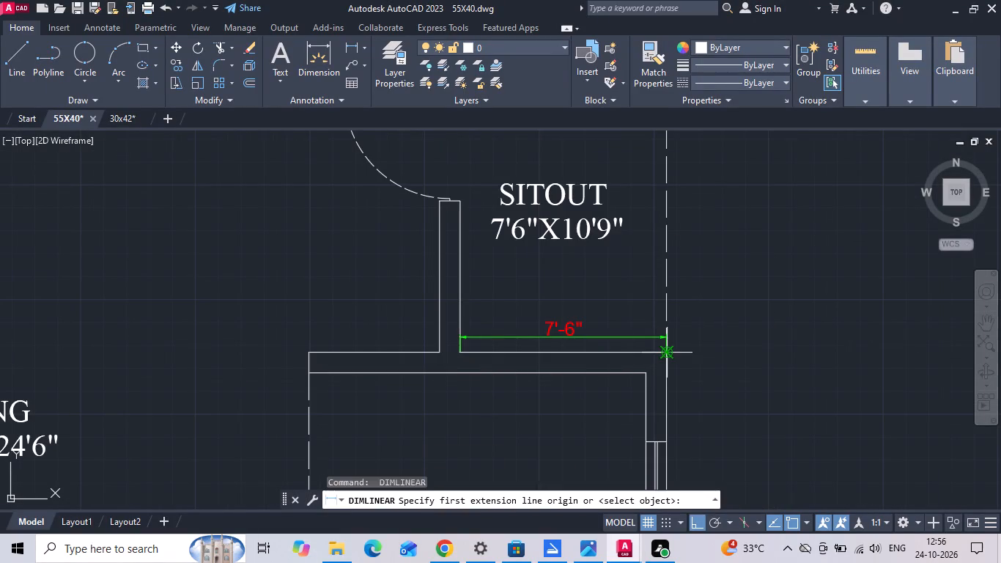
left_click(665, 353)
middle_click_drag(656, 242, 649, 372)
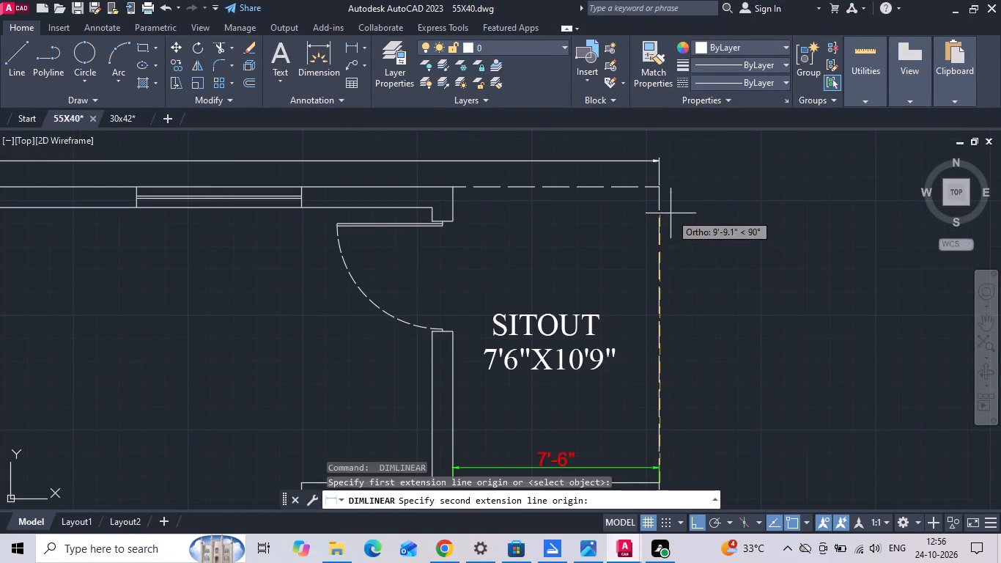
left_click(661, 188)
left_click(643, 241)
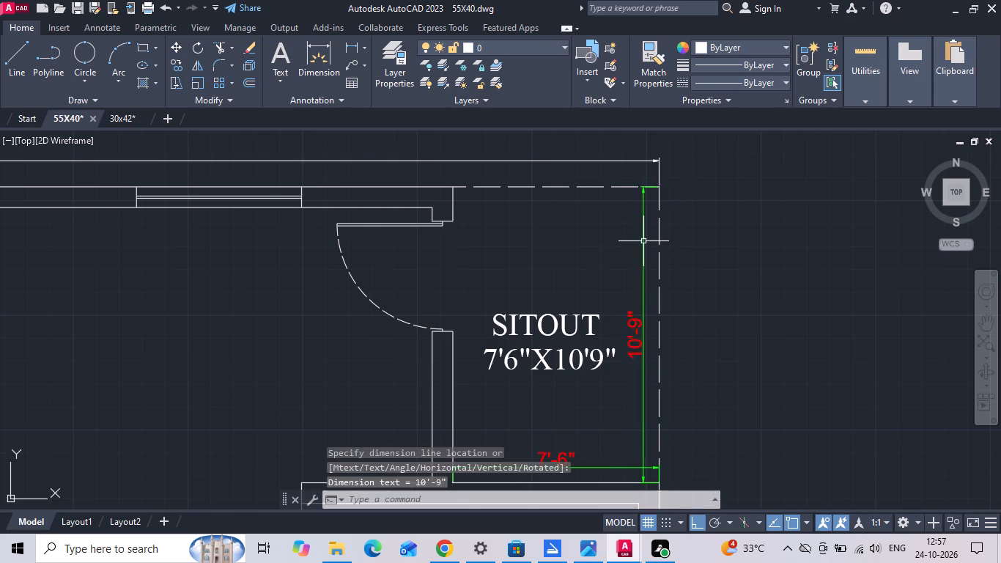
Offset the dashed east boundary of the lower plan's SITOUT 7'6" toward the west as a guide line.
scroll(514, 219, "down", 4)
middle_click_drag(500, 370, 498, 251)
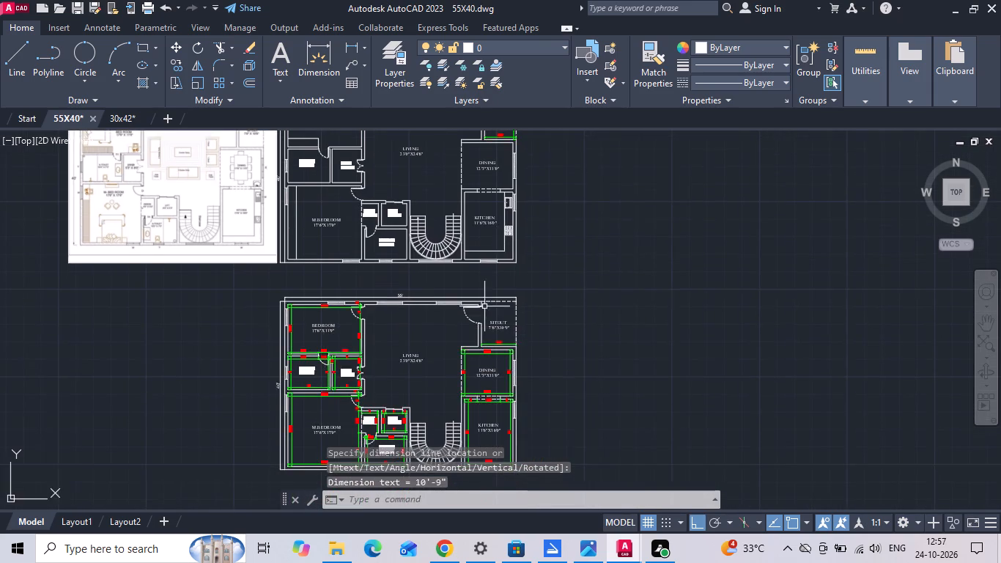
scroll(483, 307, "up", 4)
scroll(501, 397, "up", 1)
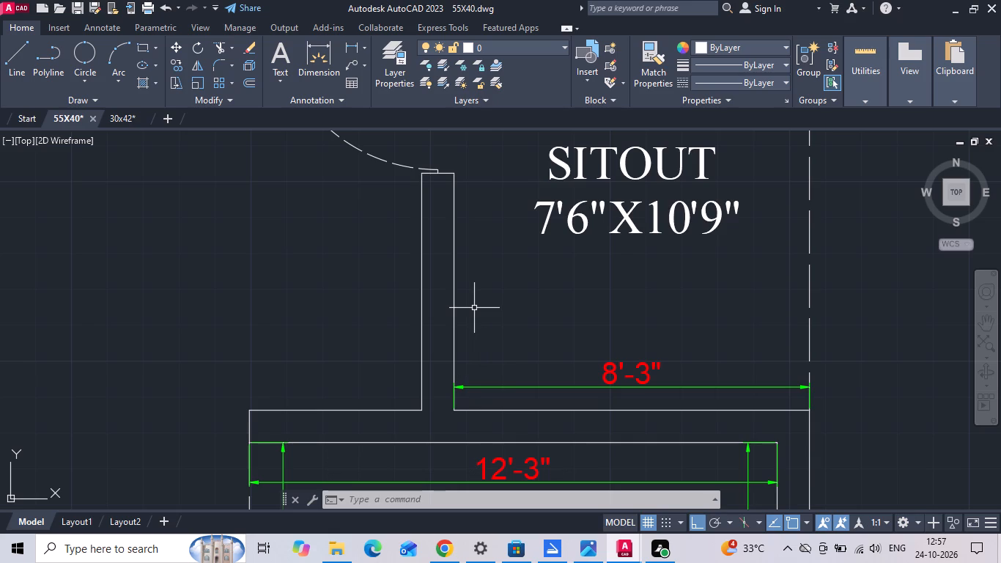
type("O")
key("space")
type("7'")
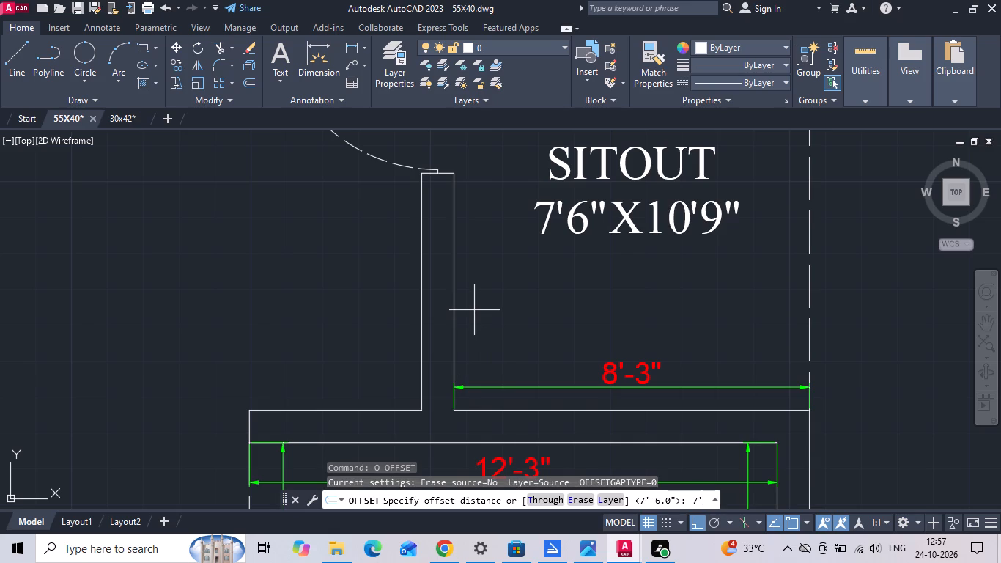
type("6")
key("space")
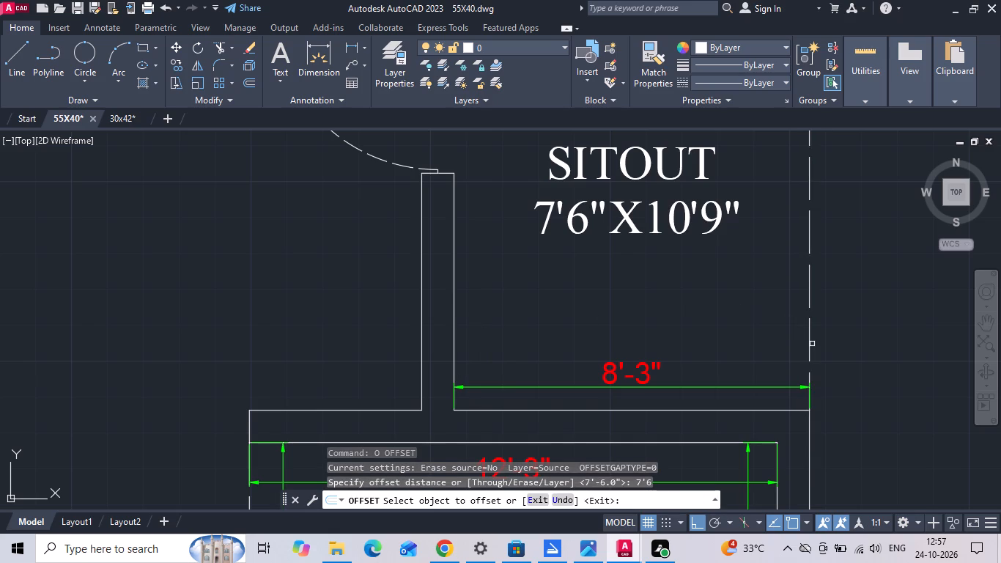
left_click(812, 344)
left_click(809, 345)
left_click(611, 345)
key("Escape")
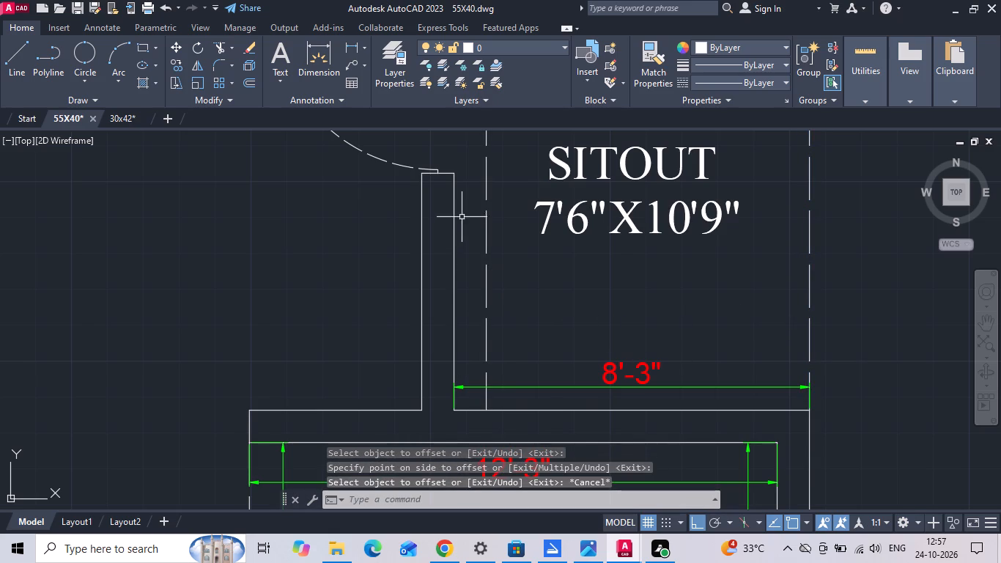
Move the lower plan's SITOUT wall, main door and north jamb east, aligning the wall's southeast corner with the guide line's south end.
left_click(464, 163)
left_click(385, 226)
middle_click_drag(391, 244, 408, 406)
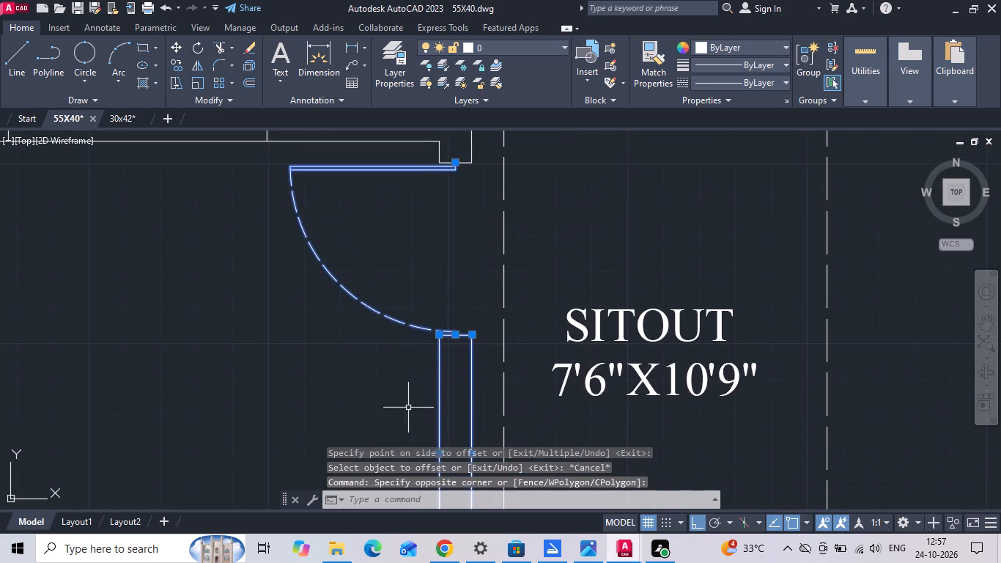
scroll(462, 141, "up", 1)
left_click(492, 163)
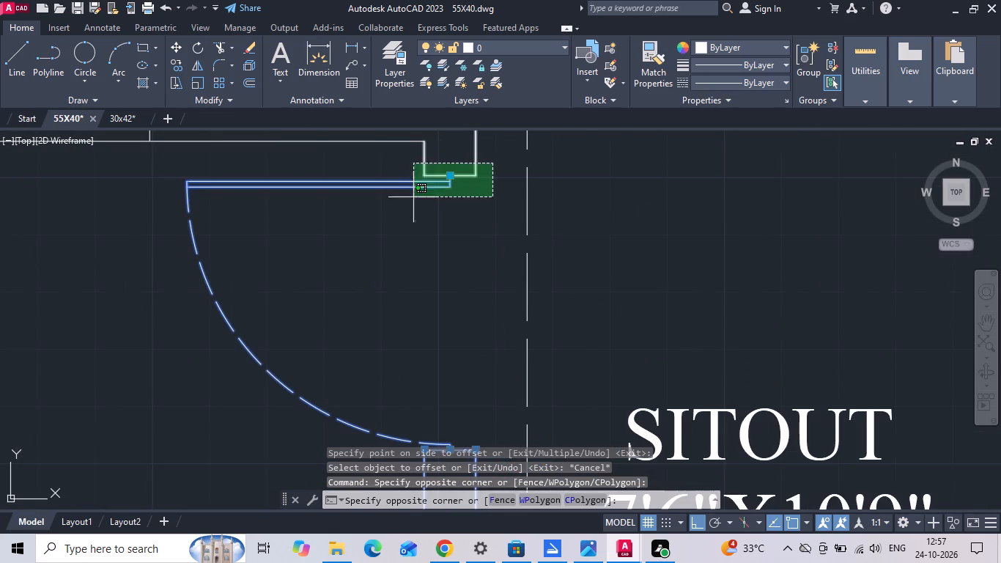
left_click(410, 200)
right_click(410, 200)
left_click(454, 293)
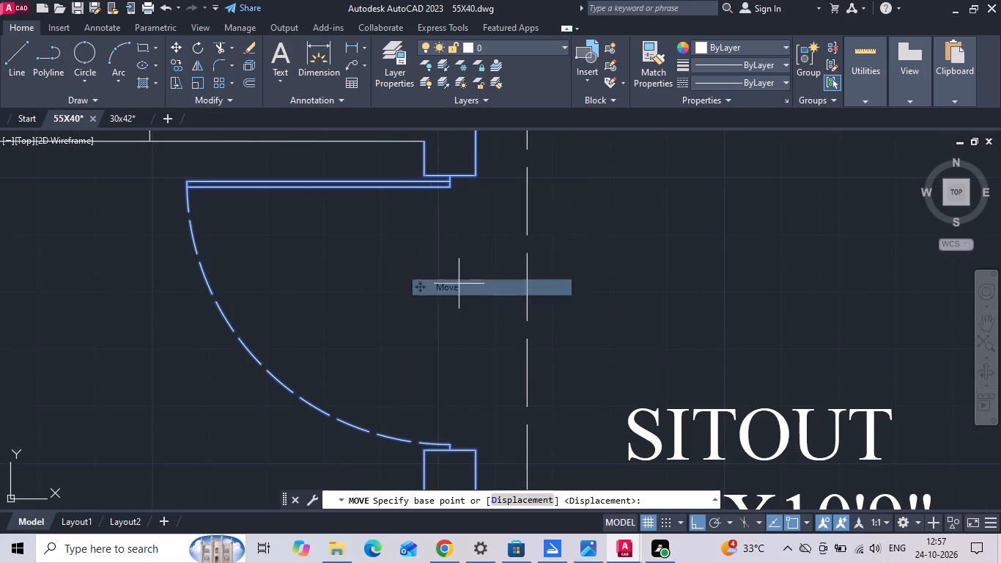
scroll(494, 193, "down", 1)
middle_click_drag(455, 349, 454, 260)
middle_click_drag(468, 367, 470, 245)
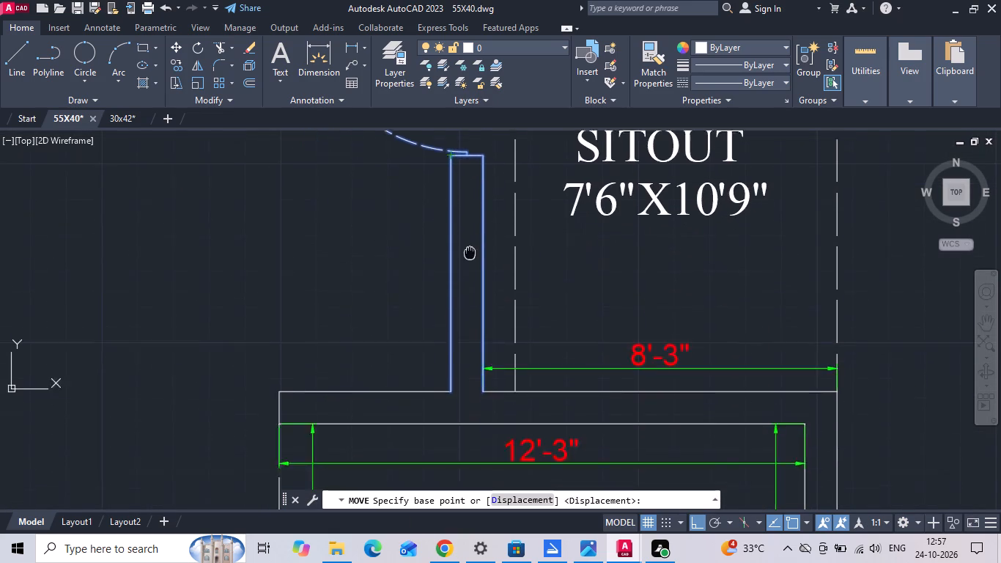
middle_click_drag(470, 245, 470, 218)
scroll(504, 340, "up", 1)
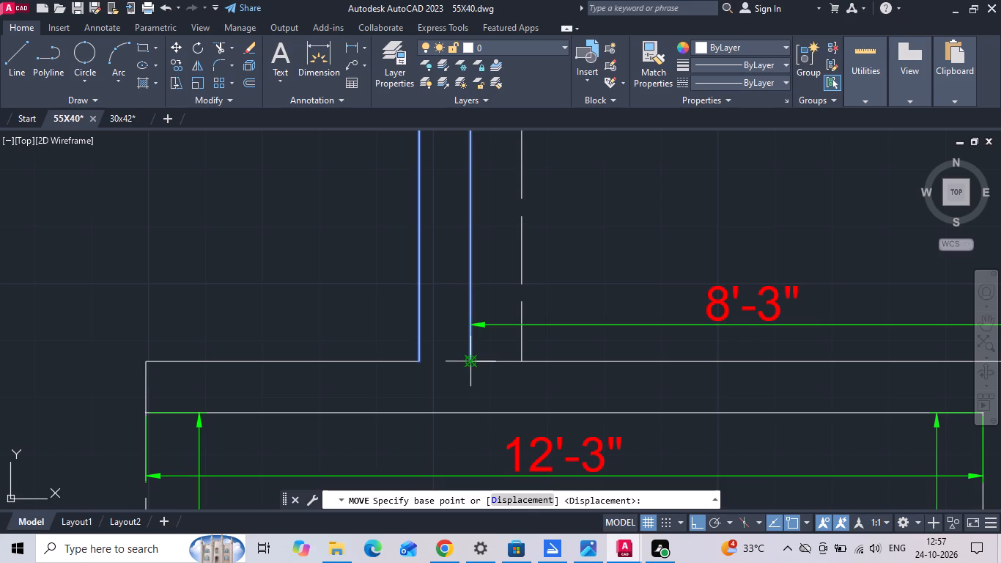
left_click(470, 363)
left_click(520, 361)
key("Escape")
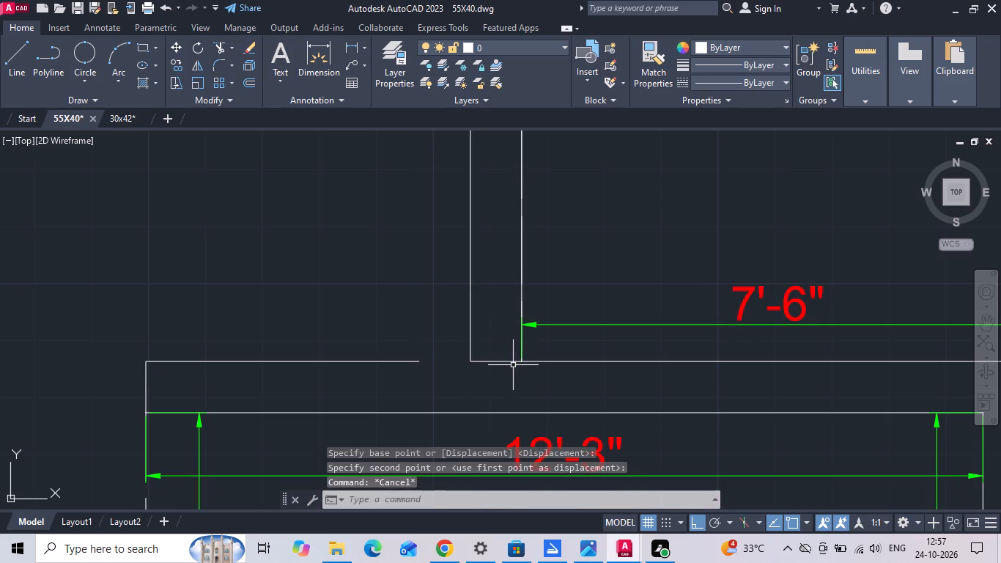
Fillet both faces of the lower plan's moved SITOUT wall to the adjoining outer lines of DINING's north wall, forming sharp corners.
key("f")
key("space")
left_click(471, 311)
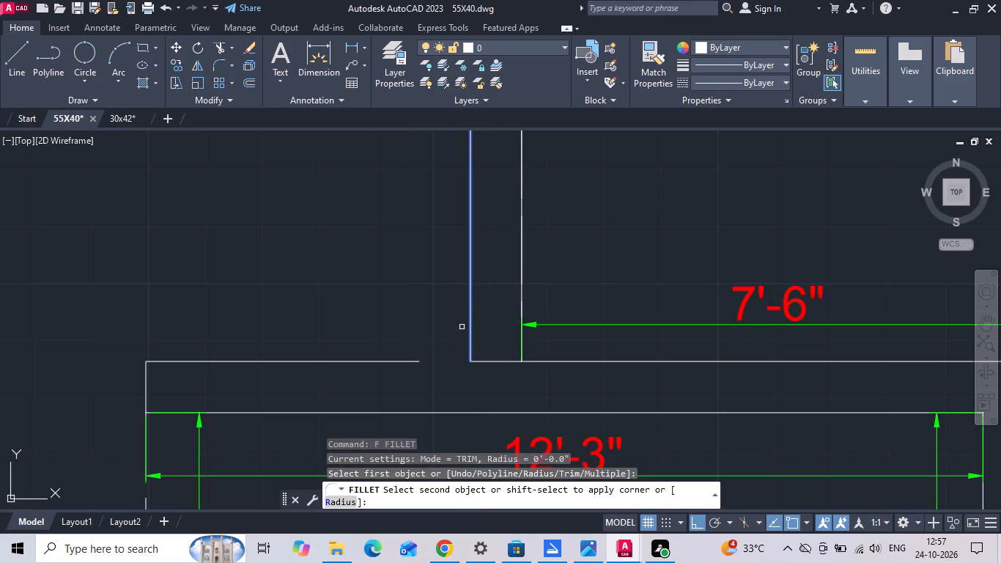
left_click(406, 362)
key("space")
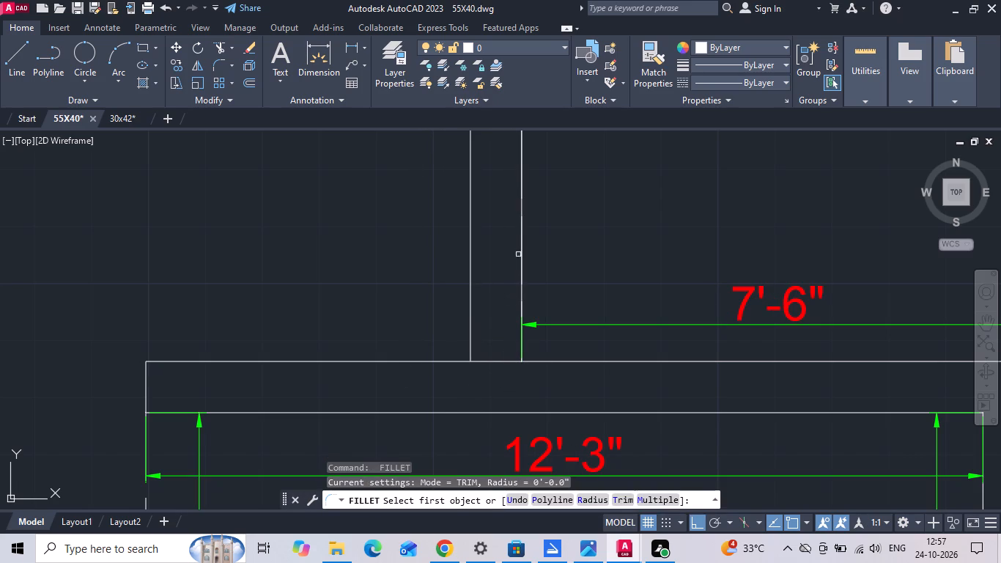
left_click(522, 205)
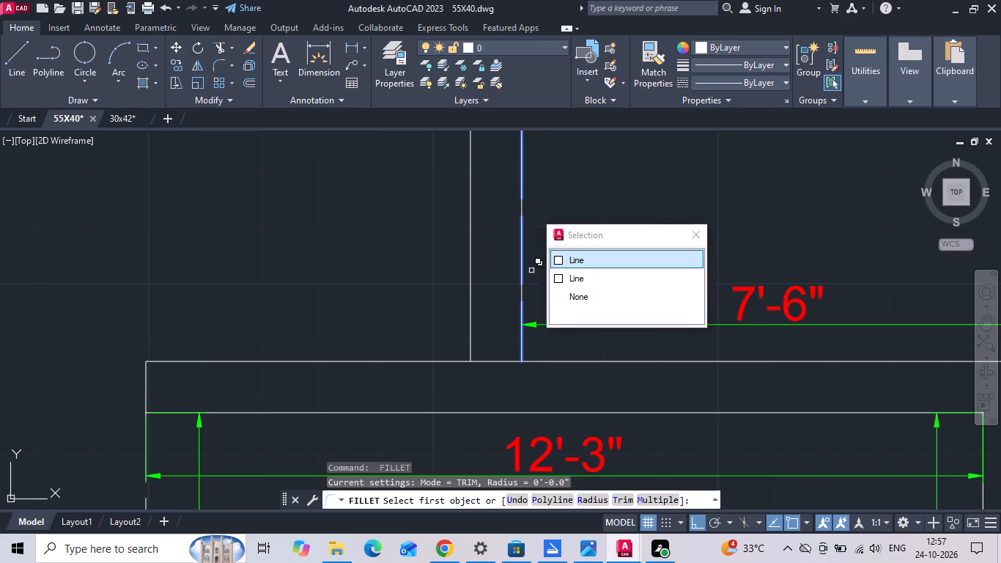
left_click(553, 362)
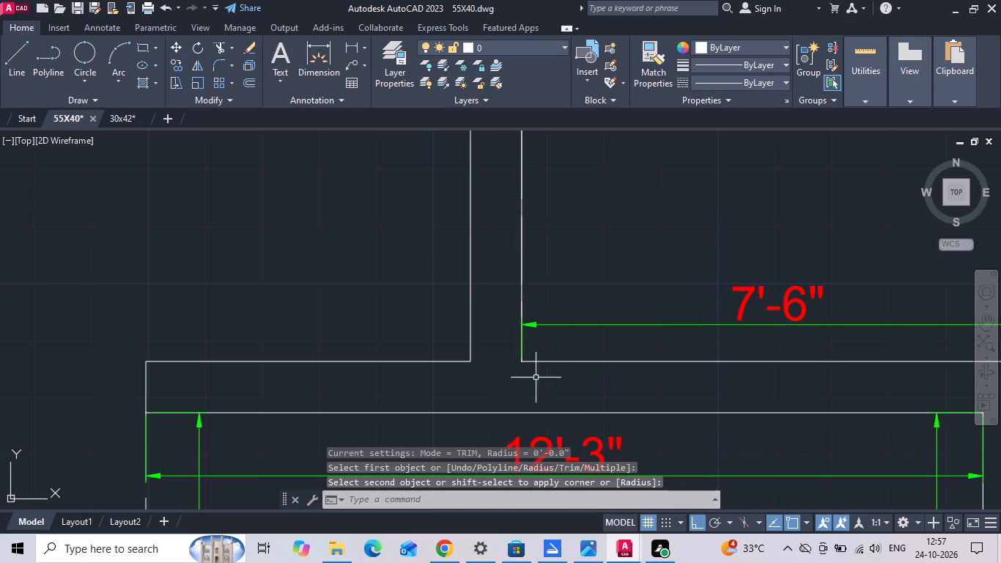
scroll(519, 393, "down", 3)
key("Escape")
Erase the dashed guide line along the west wall of the lower plan's SITOUT.
left_click(522, 271)
left_click(503, 257)
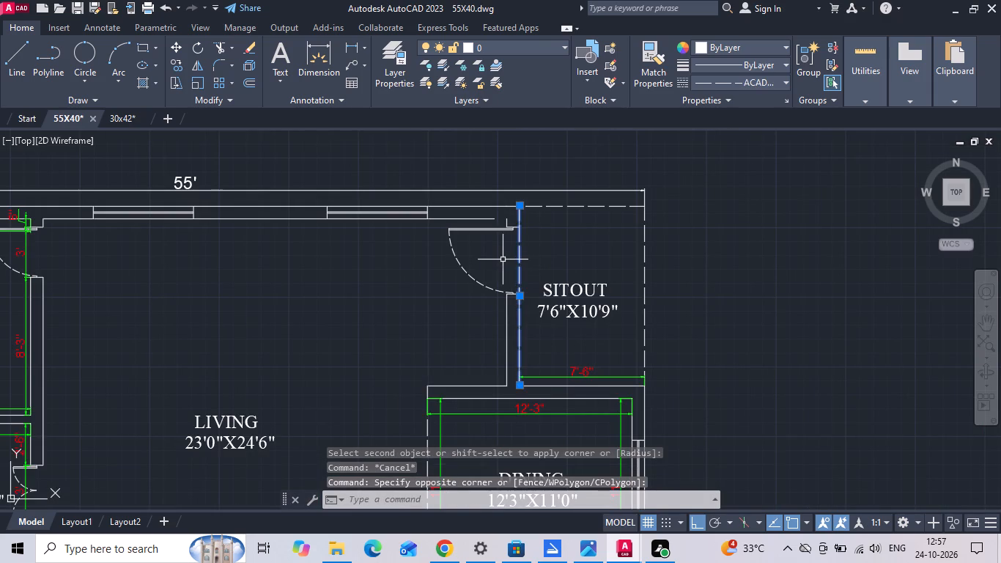
key("Delete")
Shorten SITOUT's dashed north boundary in the lower plan so its west end meets the door jamb's outer corner.
scroll(528, 197, "up", 3)
left_click(529, 209)
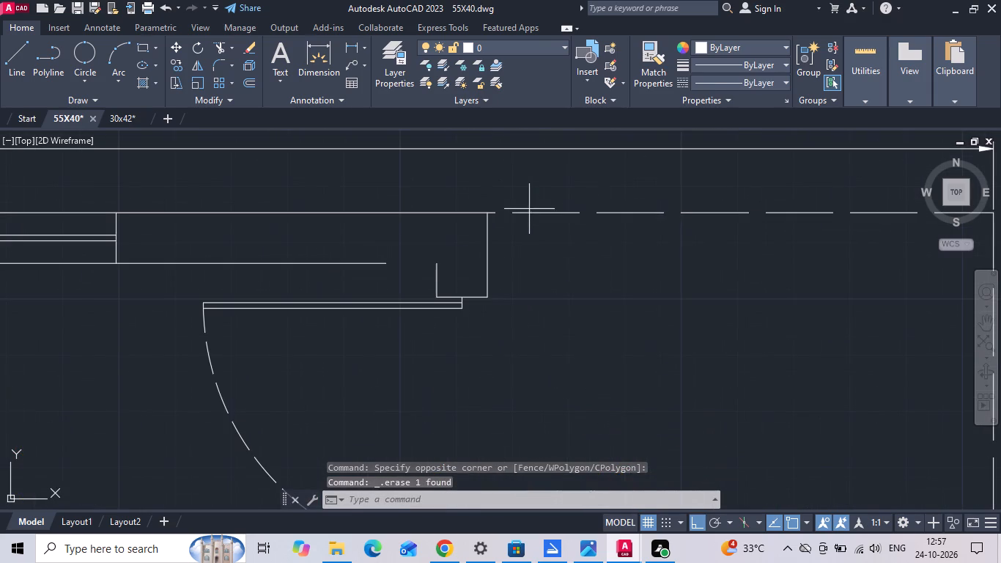
left_click(513, 238)
left_click(437, 213)
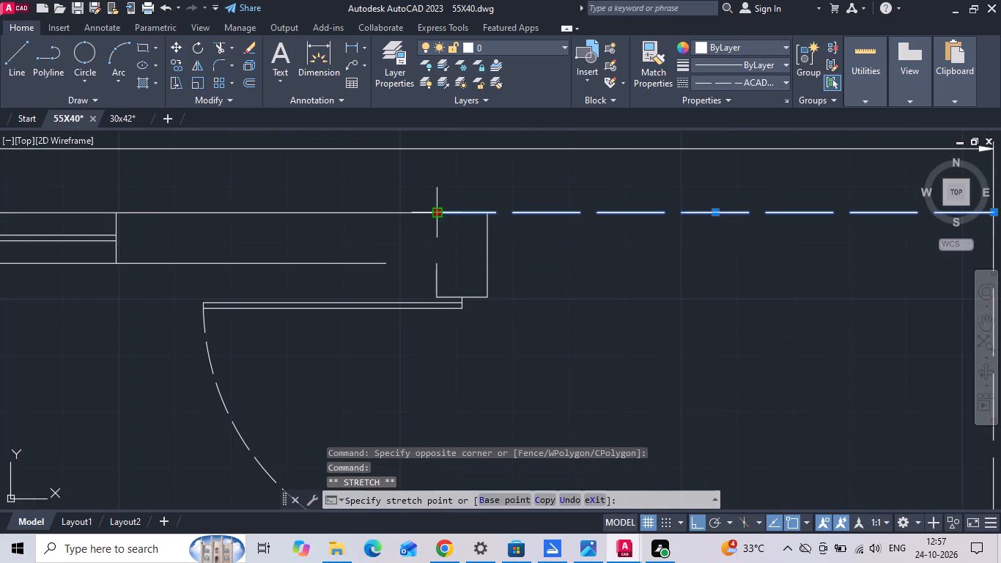
left_click(483, 215)
key("Escape")
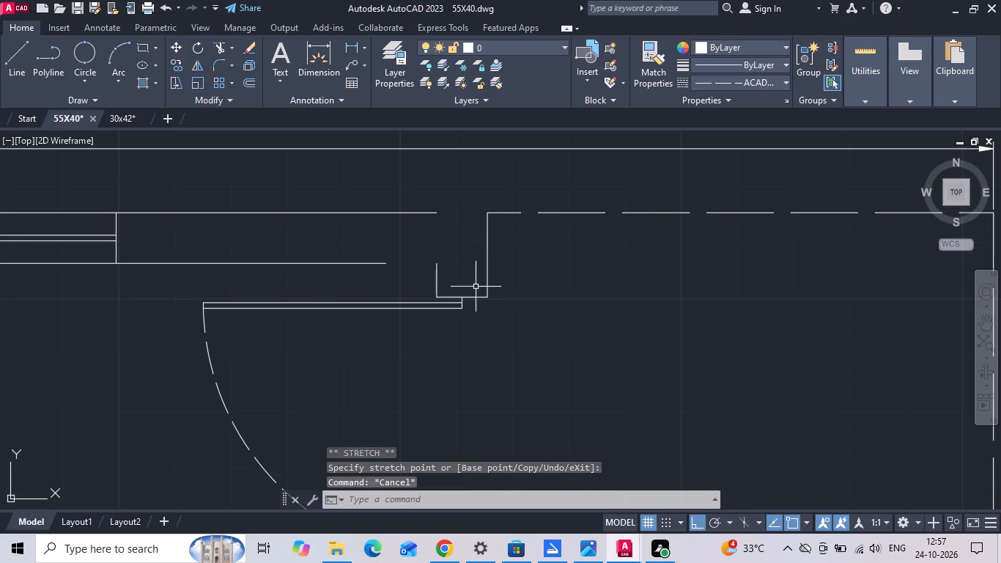
Extend the outer and inner lines of LIVING's north wall east to the moved door jamb in the lower plan.
type("EX")
key("space")
left_click_drag(394, 184, 341, 265)
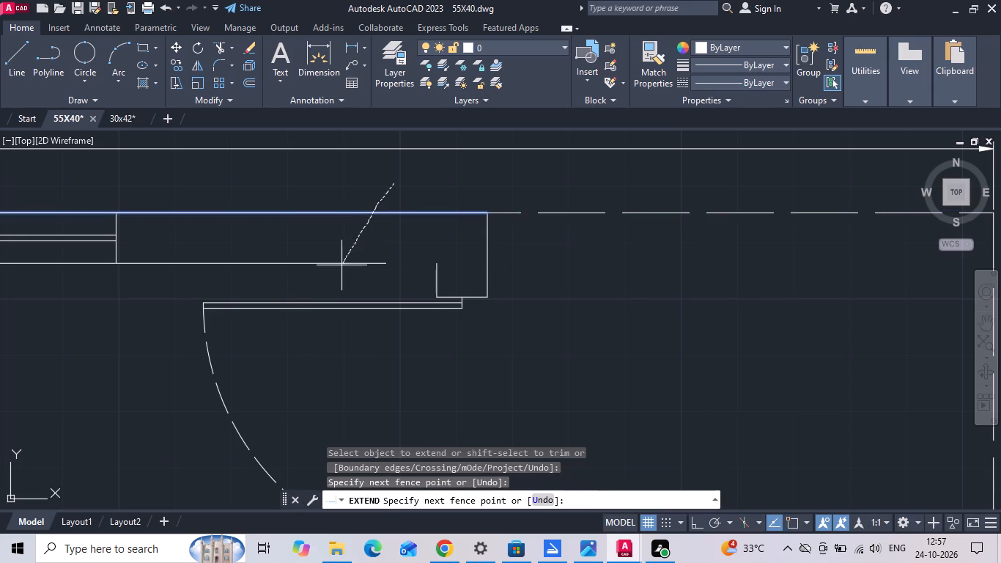
left_click_drag(341, 265, 340, 268)
key("Escape")
Save the 55X40 drawing.
key("ctrl+s")
key("ctrl+s")
key("ctrl+s")
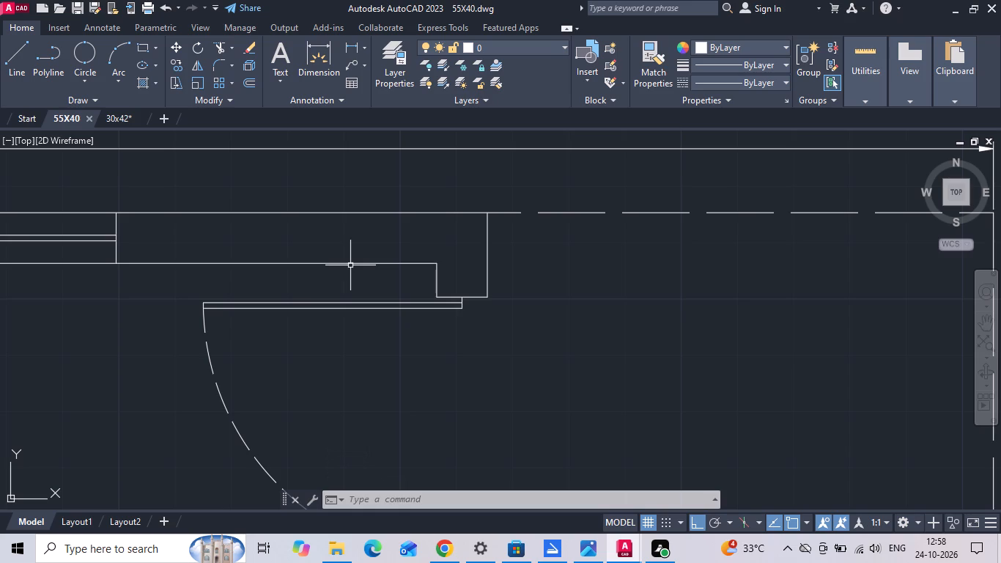
Add a vertical linear dimension for SITOUT's north-south length just inside its dashed east boundary in the lower plan.
scroll(361, 265, "down", 2)
scroll(494, 279, "down", 3)
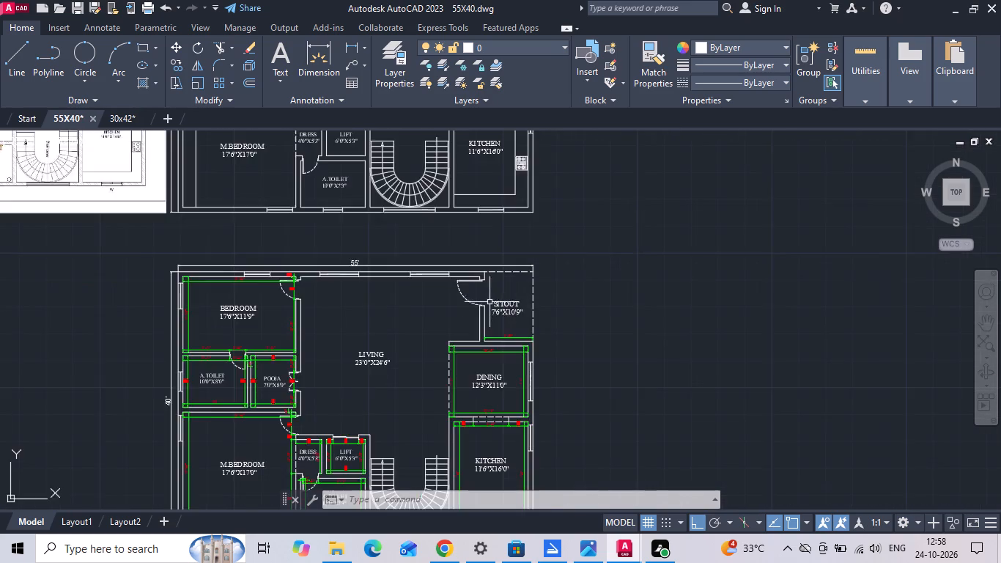
scroll(487, 317, "up", 2)
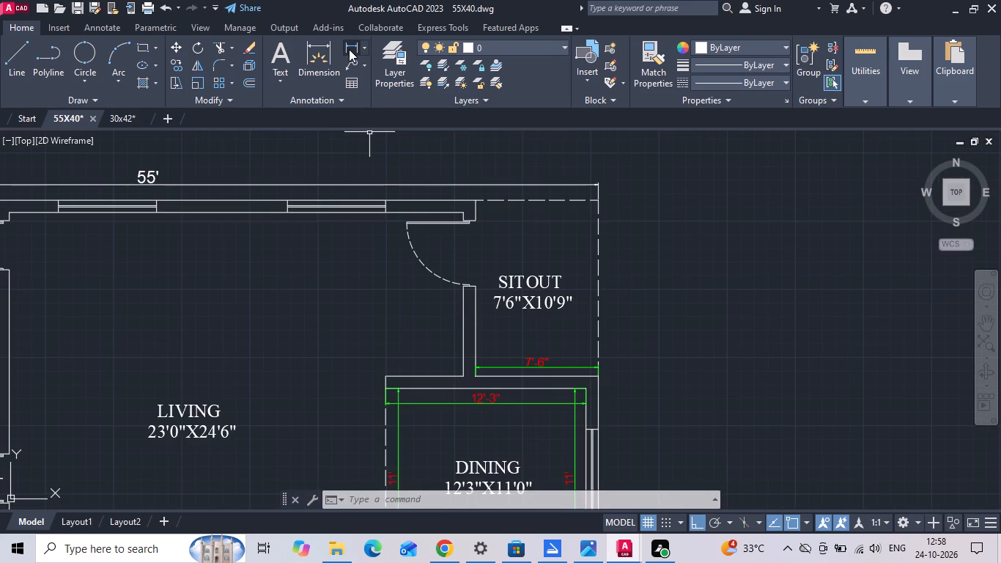
left_click(349, 49)
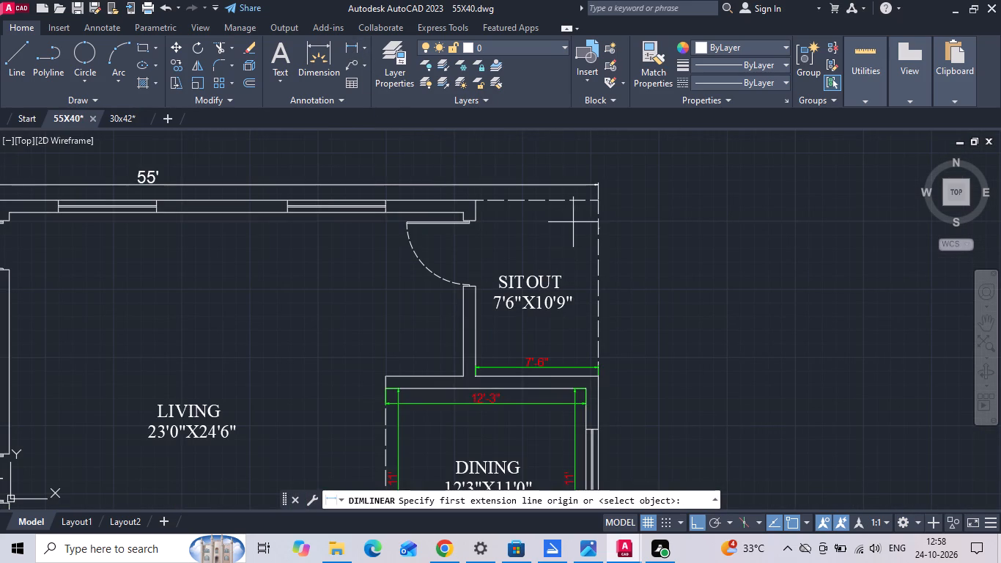
left_click(596, 200)
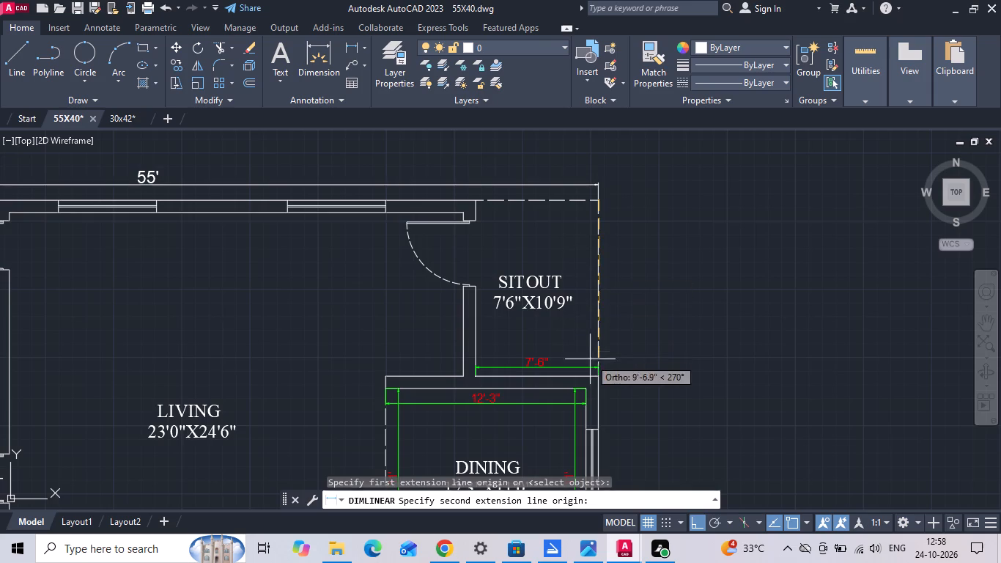
scroll(597, 384, "up", 3)
left_click(595, 353)
scroll(587, 365, "down", 2)
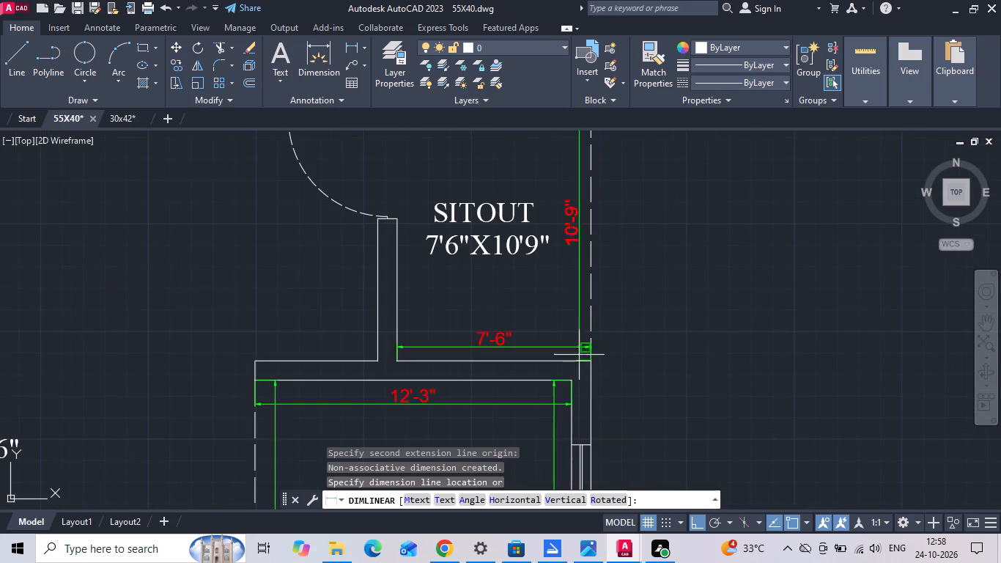
left_click(575, 301)
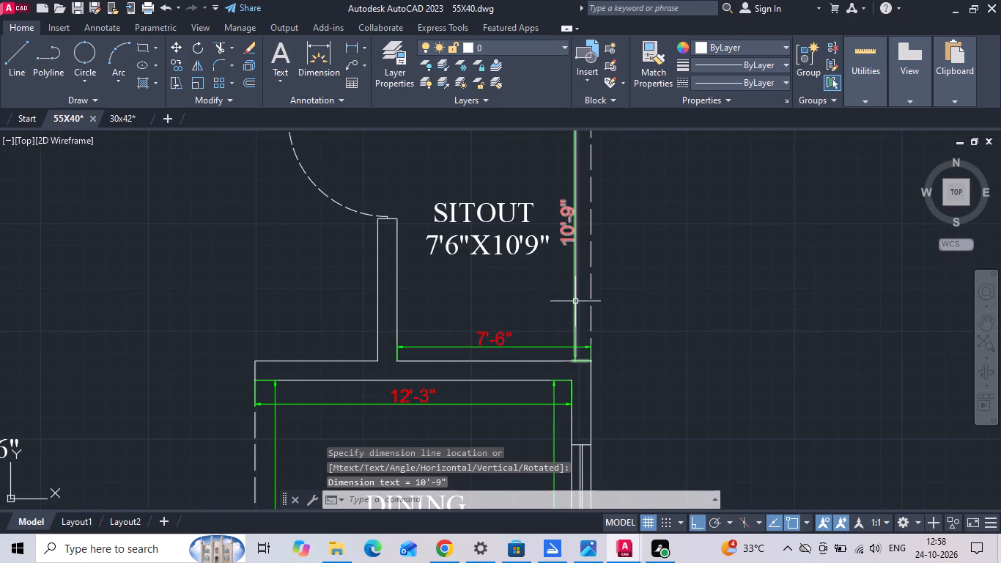
middle_click_drag(559, 297, 588, 341)
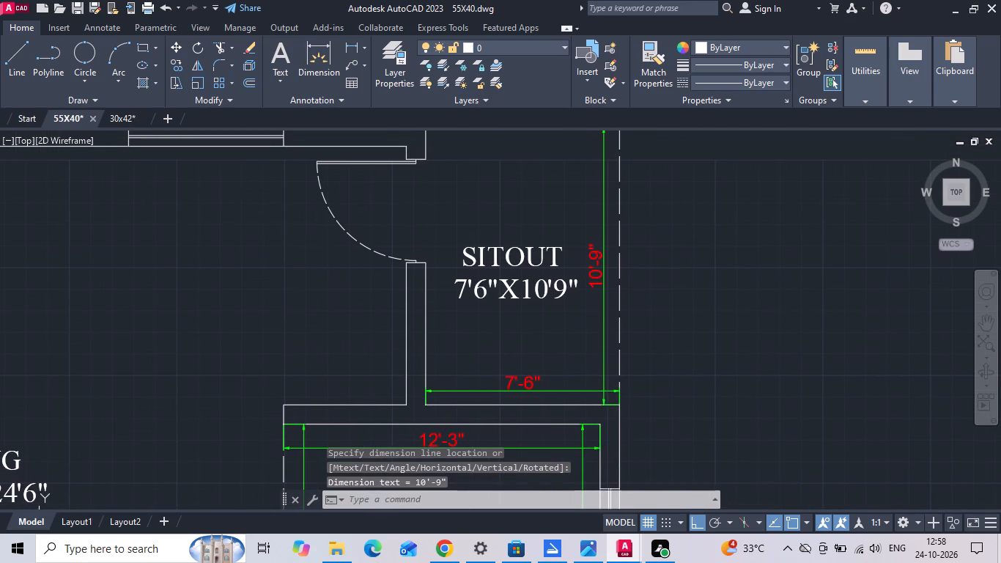
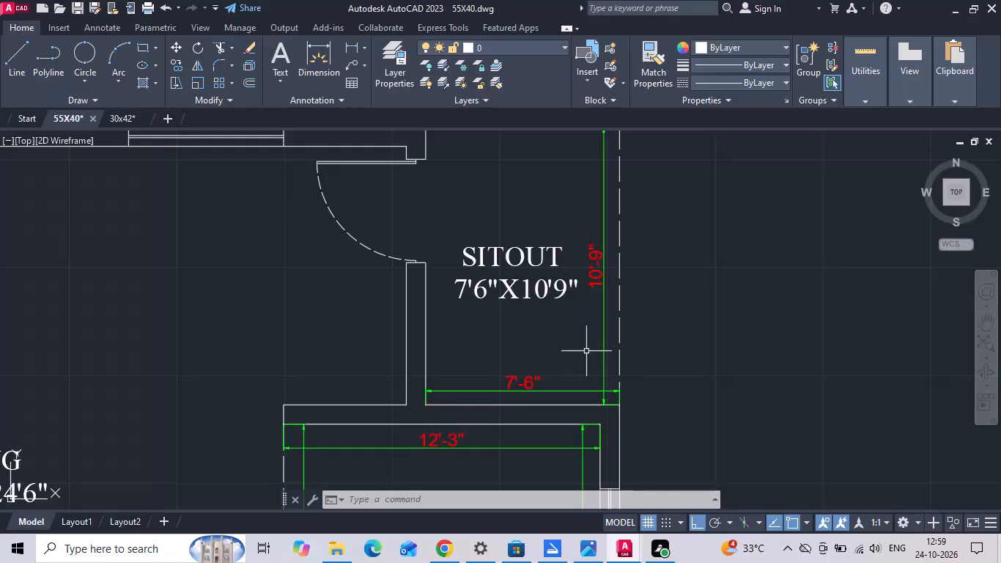
Save the 55X40 drawing.
key("ctrl+s")
key("ctrl+s")
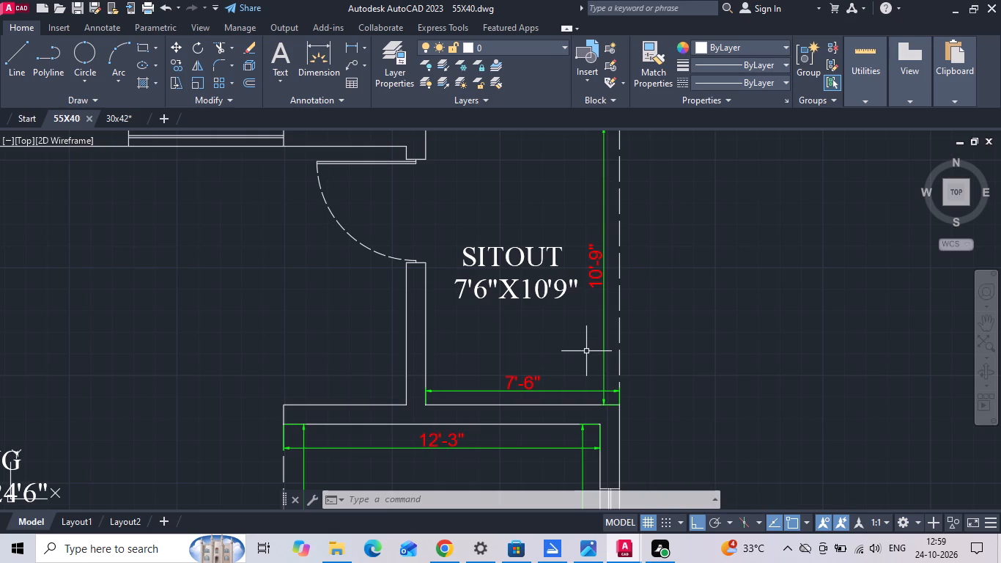
key("ctrl+s")
key("ctrl+s")
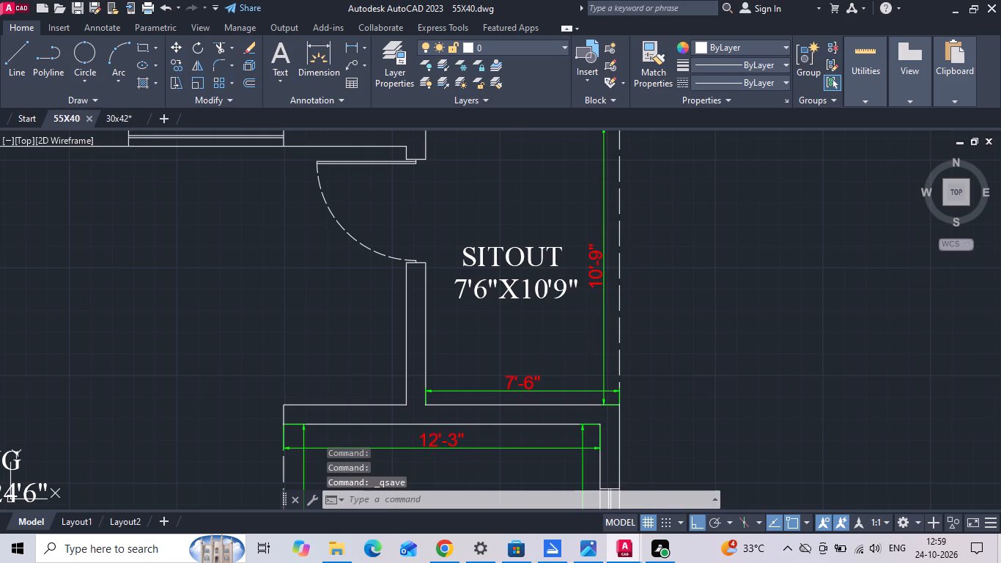
Add a horizontal linear dimension along the inner face of LIVING's north wall, from the bedroom-side corner to the SITOUT door jamb.
scroll(545, 257, "down", 1)
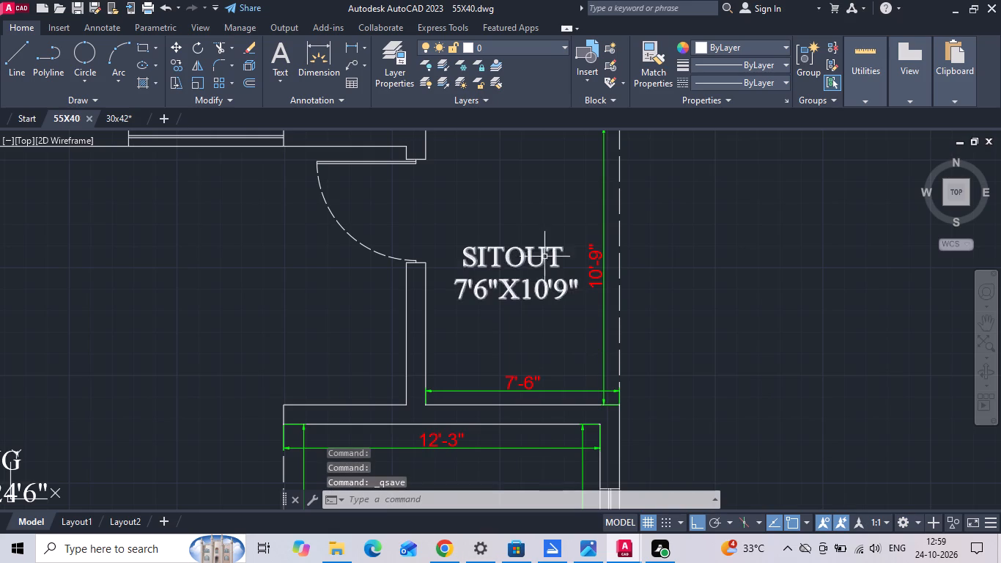
scroll(545, 257, "down", 1)
middle_click_drag(401, 249, 539, 238)
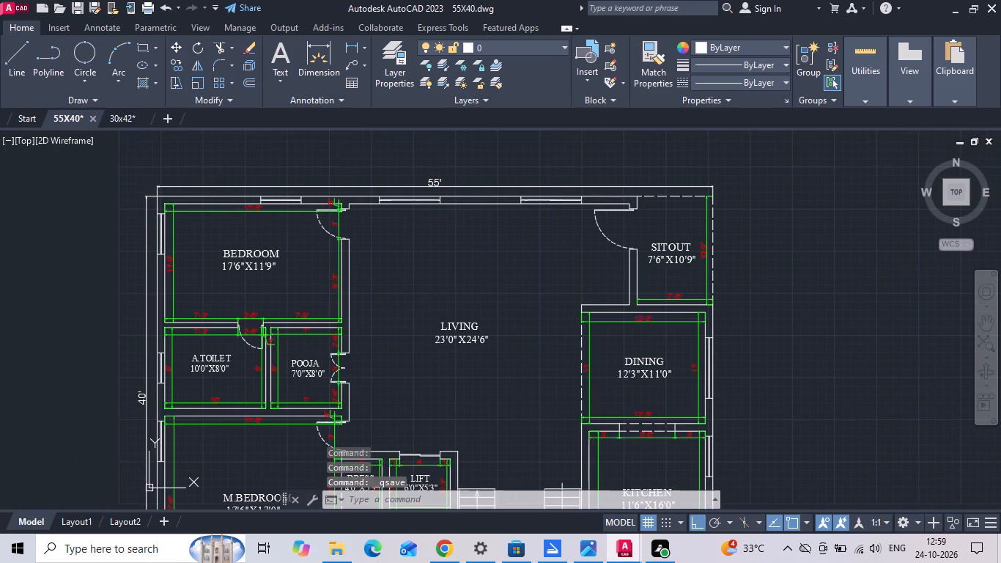
left_click(350, 46)
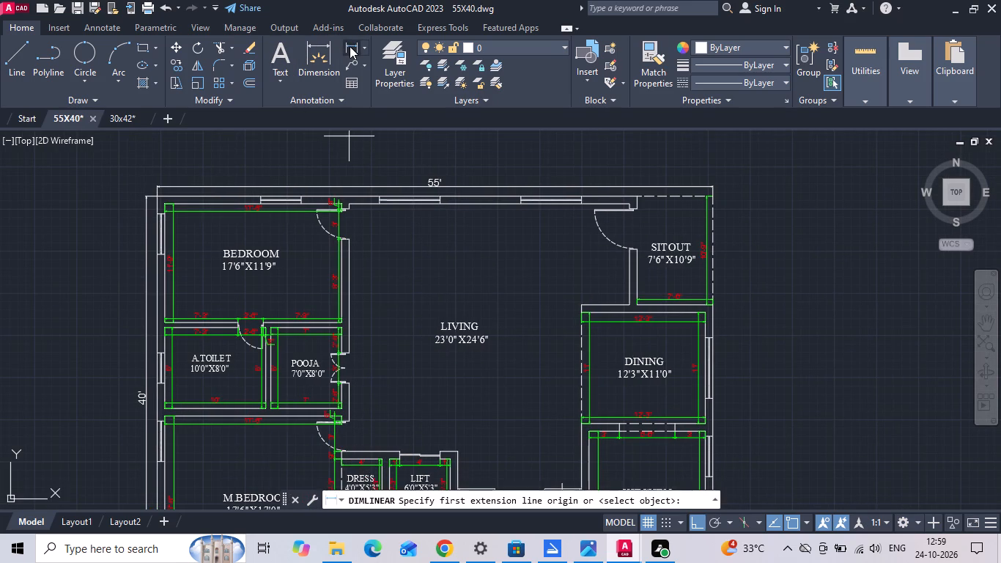
scroll(350, 188, "up", 3)
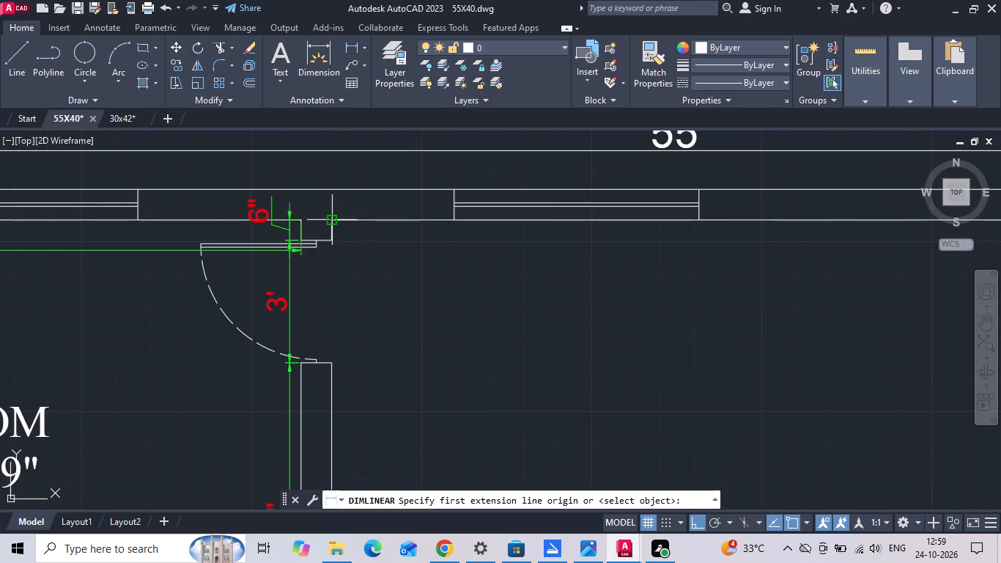
left_click(333, 218)
scroll(328, 235, "down", 1)
middle_click_drag(620, 236, 445, 272)
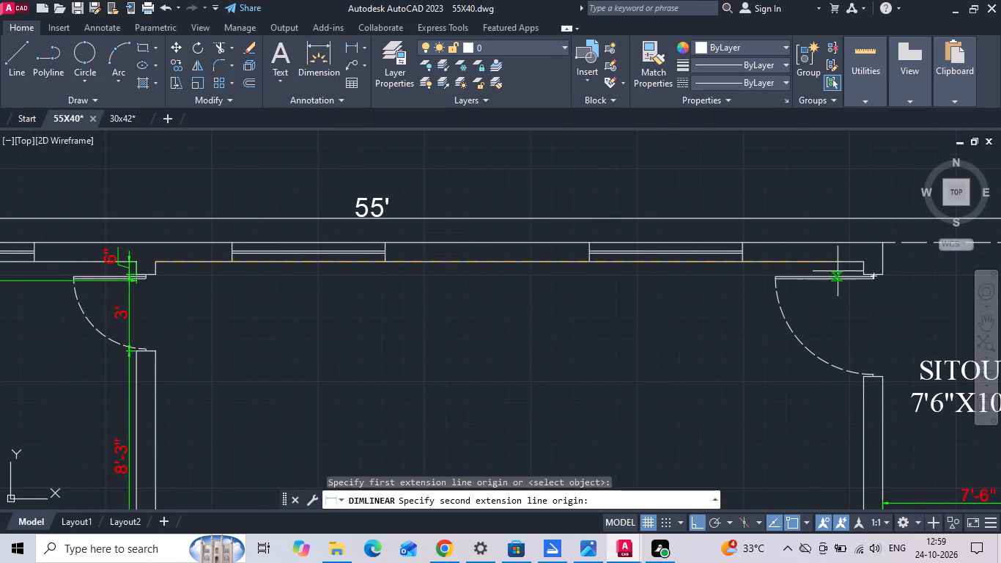
left_click(865, 263)
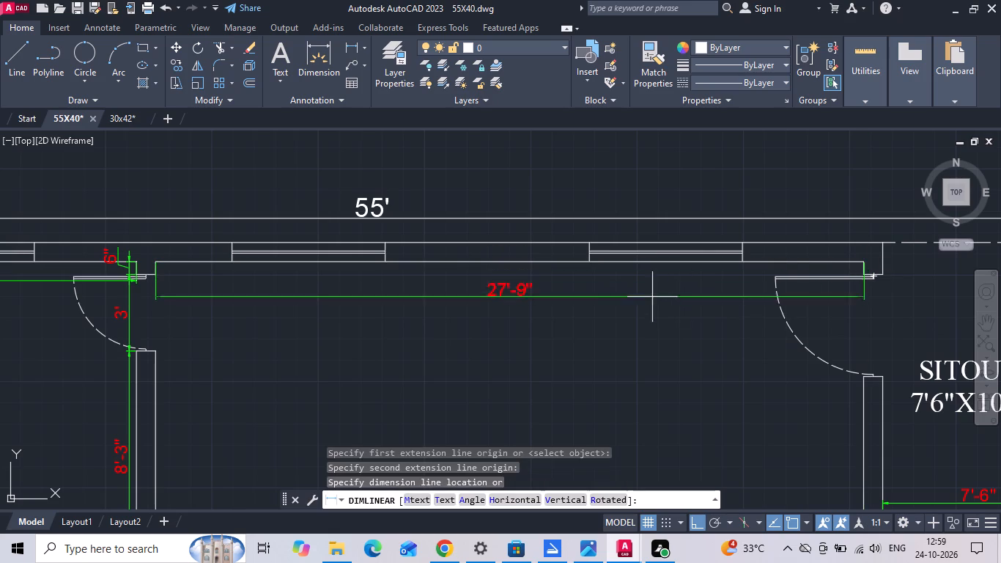
scroll(604, 281, "up", 1)
left_click(604, 281)
scroll(577, 276, "down", 1)
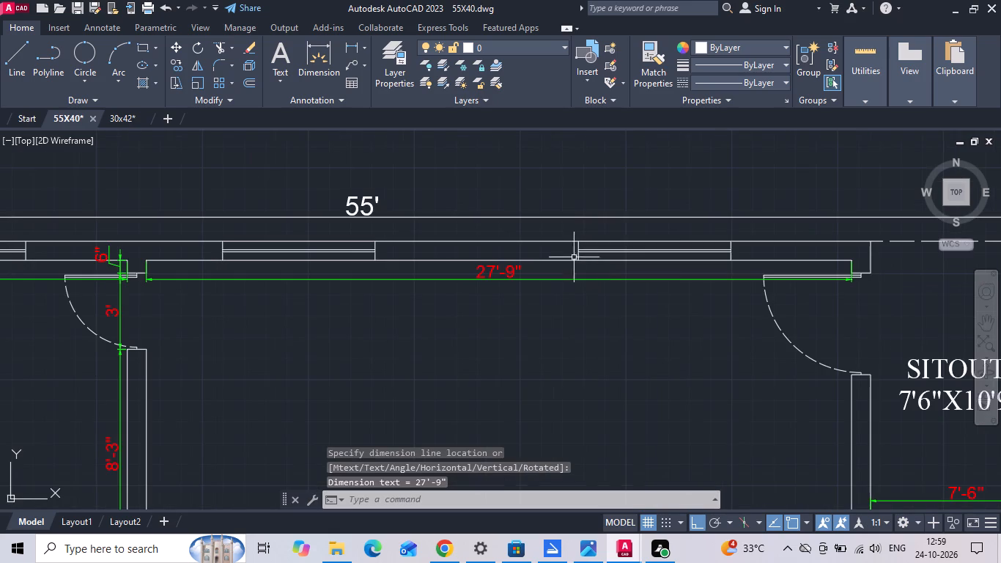
Add a vertical linear dimension on LIVING's side of the SITOUT wall, from the south wall corner up to the door opening.
left_click(353, 48)
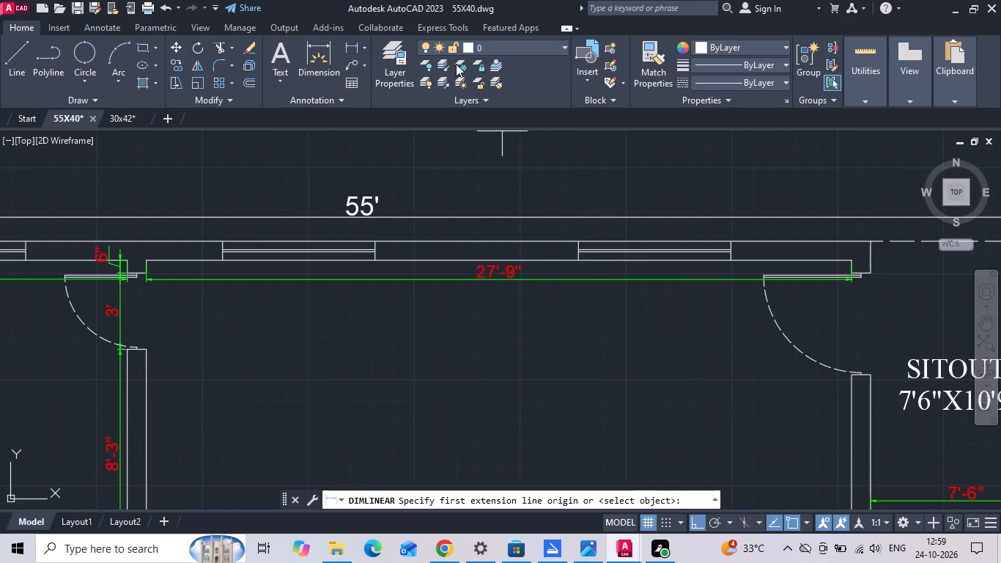
scroll(547, 100, "down", 2)
scroll(505, 188, "down", 1)
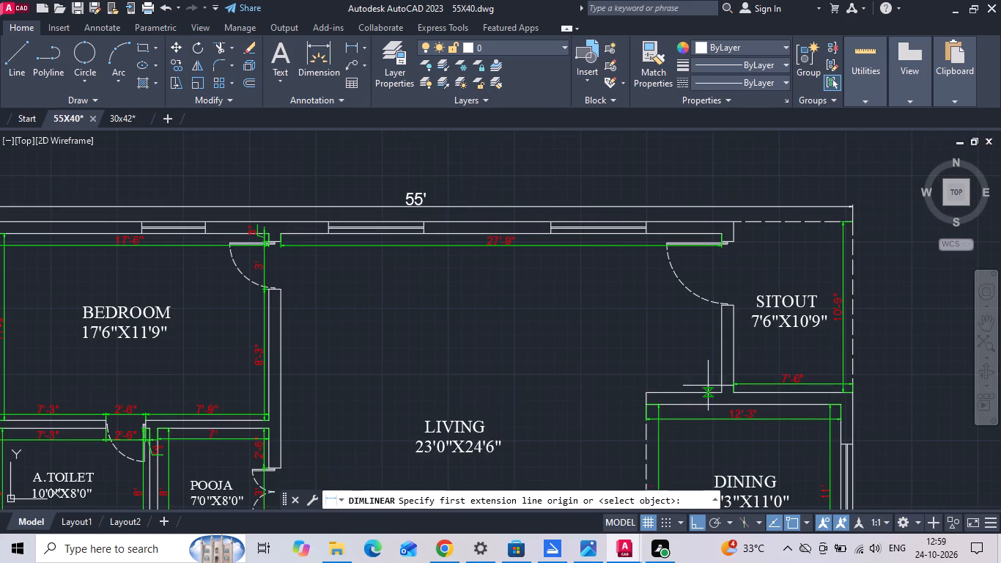
scroll(711, 391, "up", 1)
left_click(724, 394)
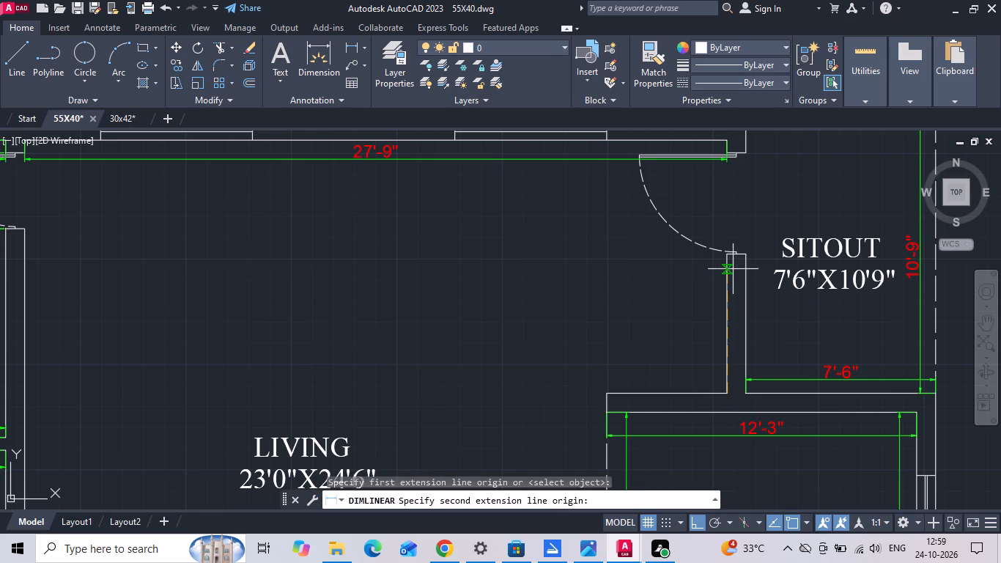
scroll(733, 268, "up", 1)
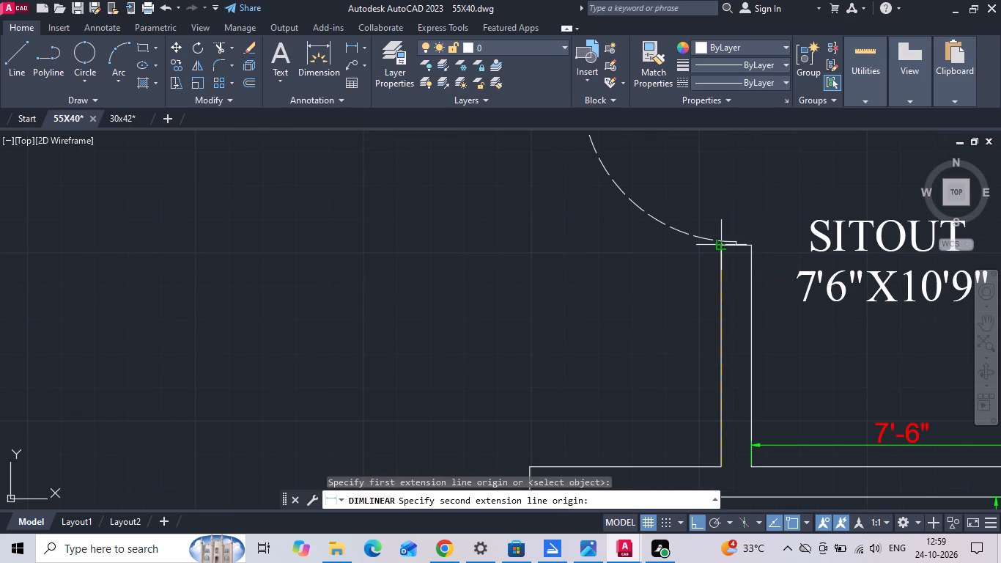
left_click(718, 245)
left_click(698, 301)
Continue the vertical dimension north across the SITOUT door opening and its short jamb to LIVING's north wall.
key("d")
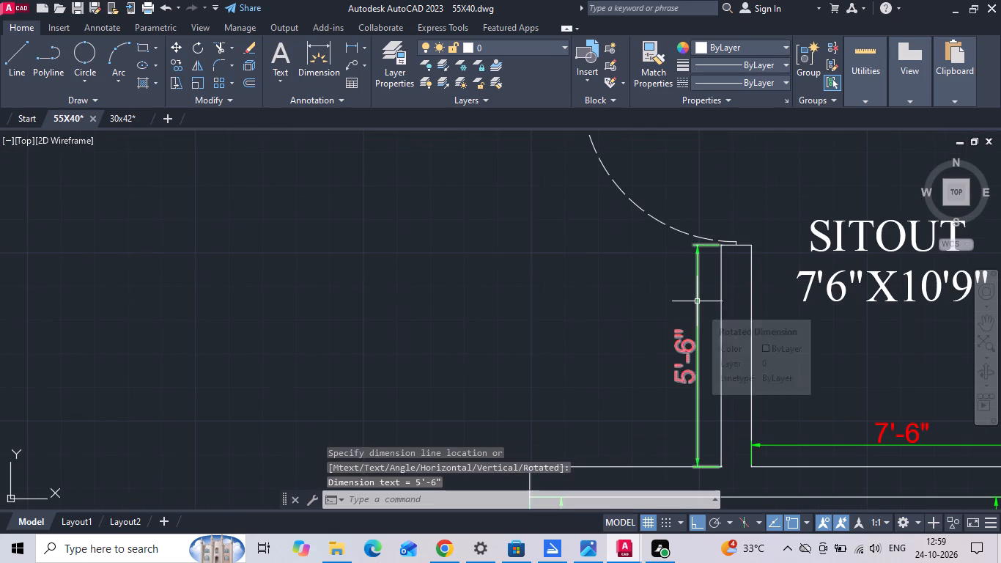
type("IMCNT")
key("space")
middle_click_drag(725, 197, 660, 389)
scroll(669, 280, "up", 3)
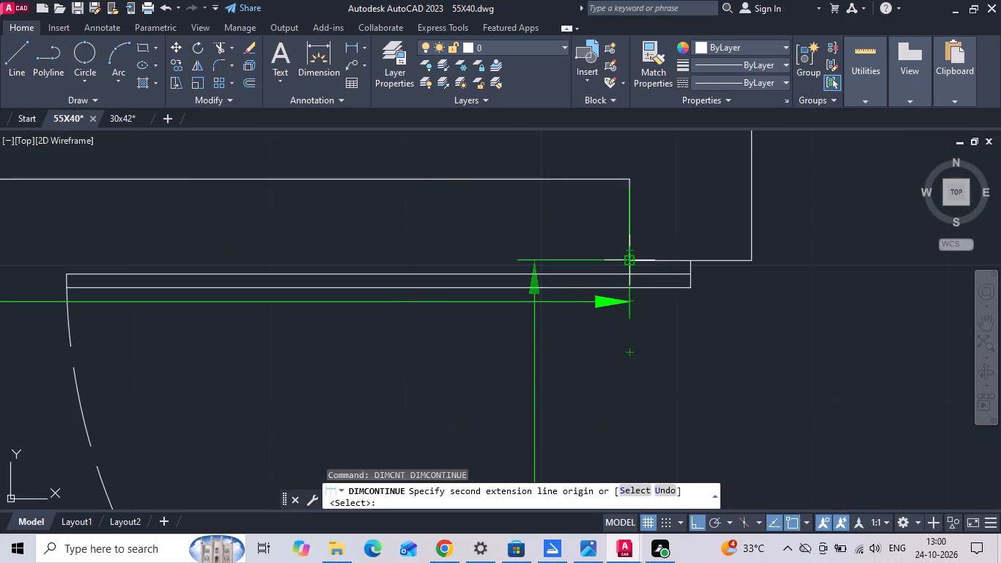
left_click(627, 263)
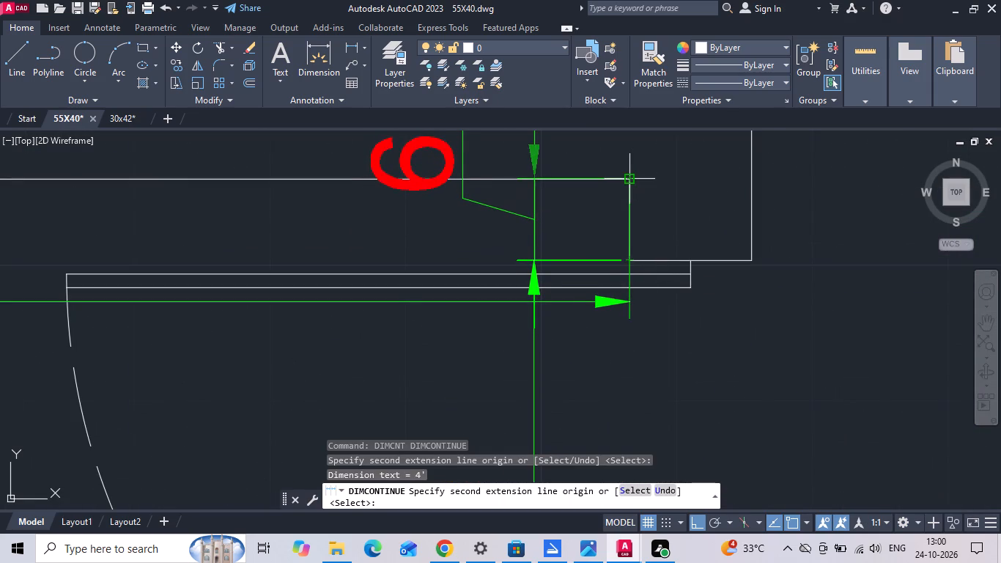
left_click(631, 174)
key("Escape")
Save the 55X40 drawing.
key("ctrl+s")
key("ctrl+s")
Add a vertical linear dimension just inside LIVING's west wall, from its northwest corner to the north face of the DRESS wall.
scroll(686, 247, "down", 3)
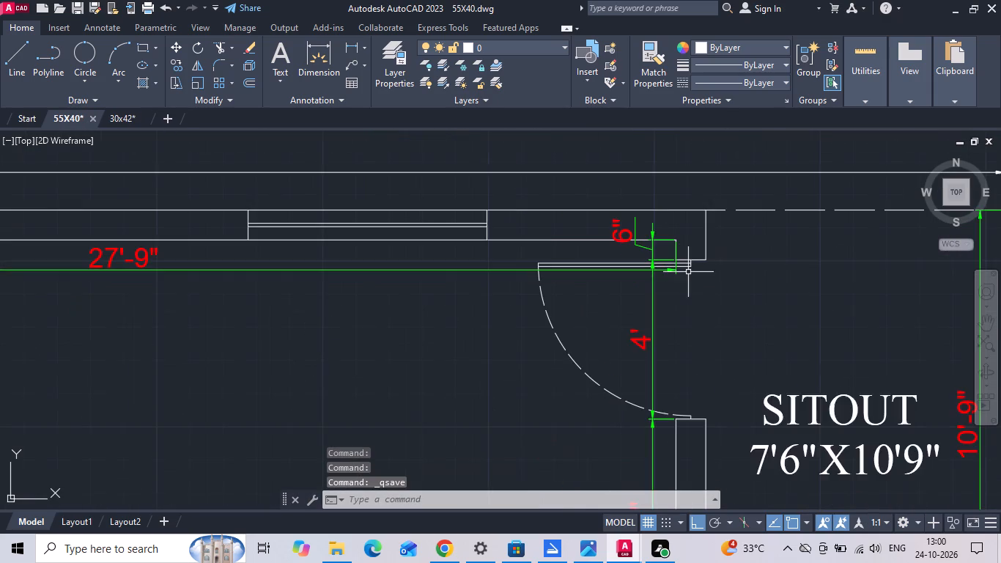
scroll(688, 272, "down", 1)
middle_click_drag(561, 358, 591, 303)
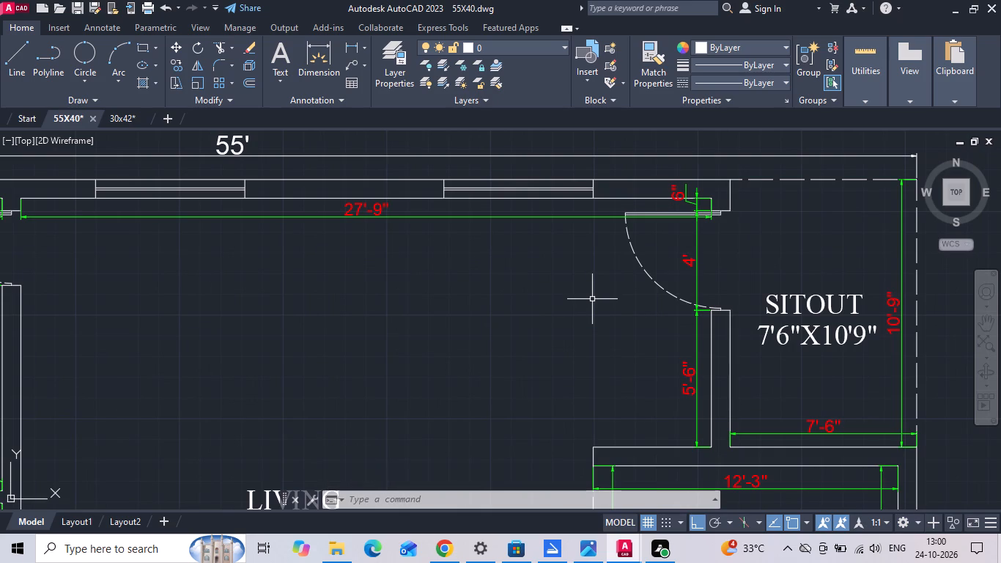
scroll(509, 202, "down", 2)
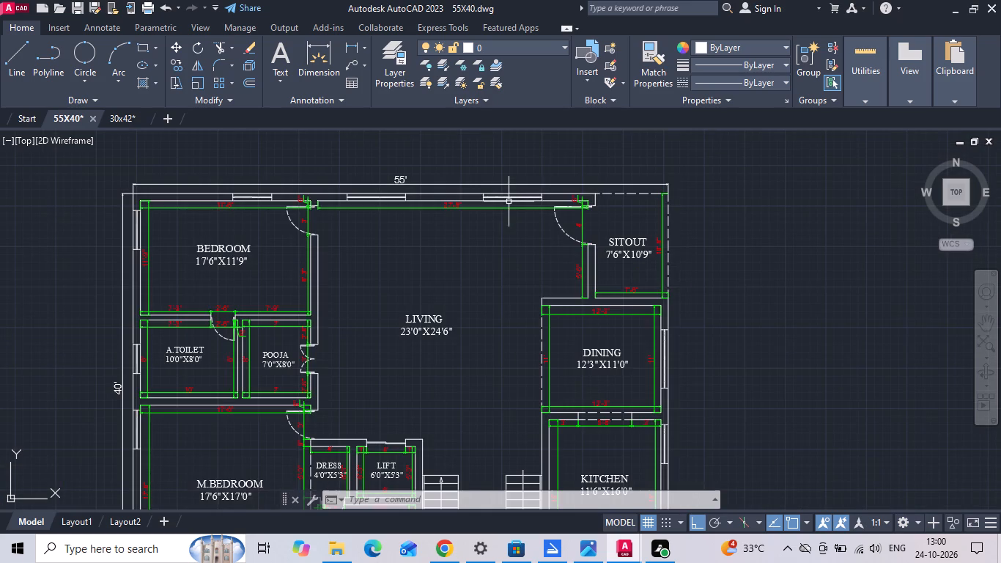
middle_click_drag(448, 308, 491, 268)
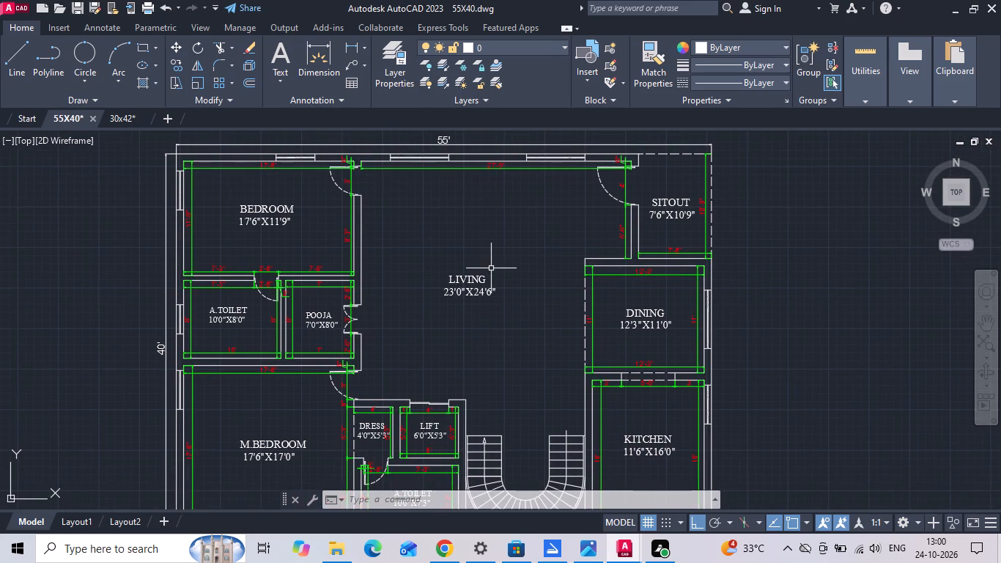
key("Escape")
type("DLI")
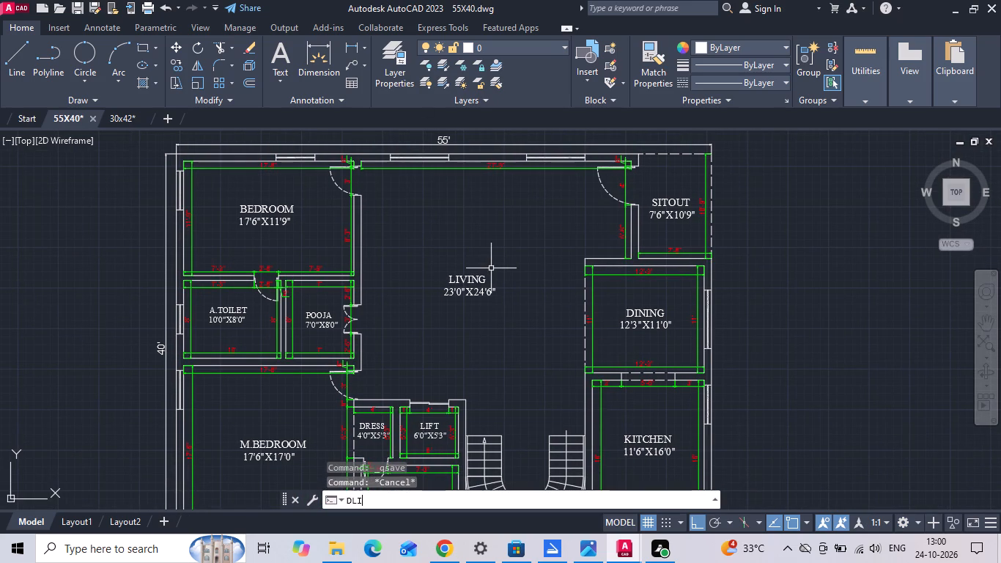
key("space")
scroll(380, 400, "up", 2)
scroll(424, 400, "down", 1)
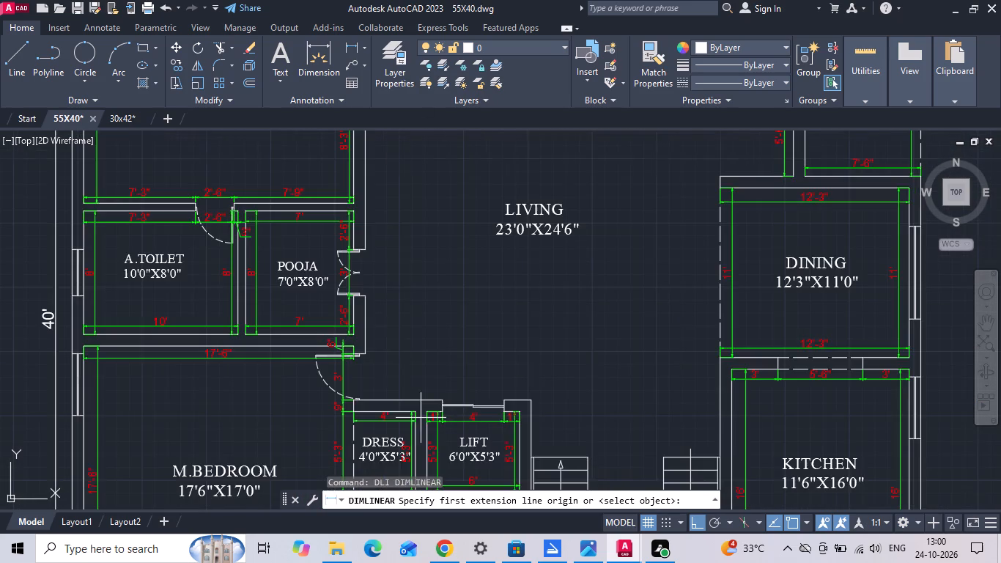
middle_click_drag(393, 297, 392, 446)
scroll(371, 176, "up", 2)
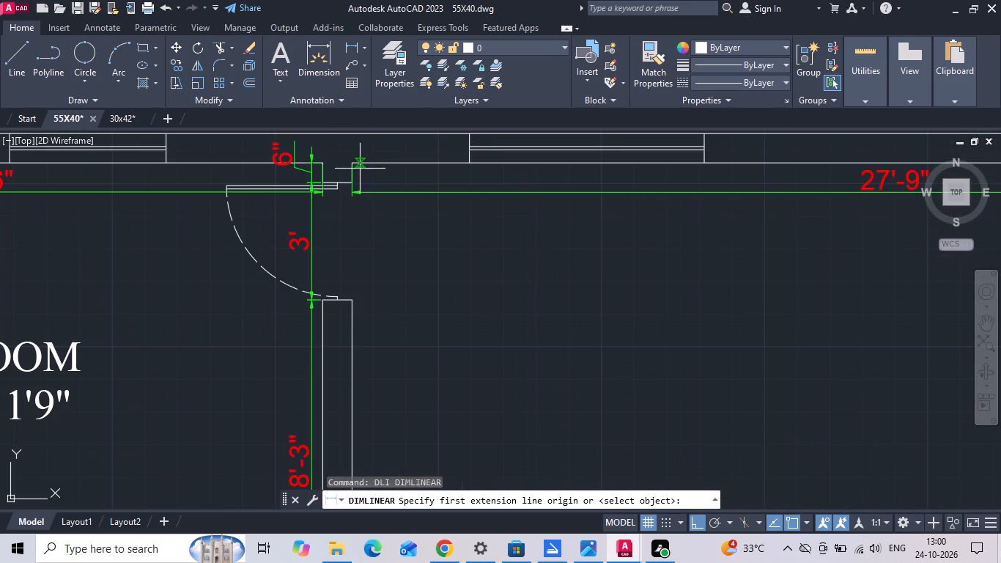
left_click(350, 160)
scroll(485, 173, "down", 3)
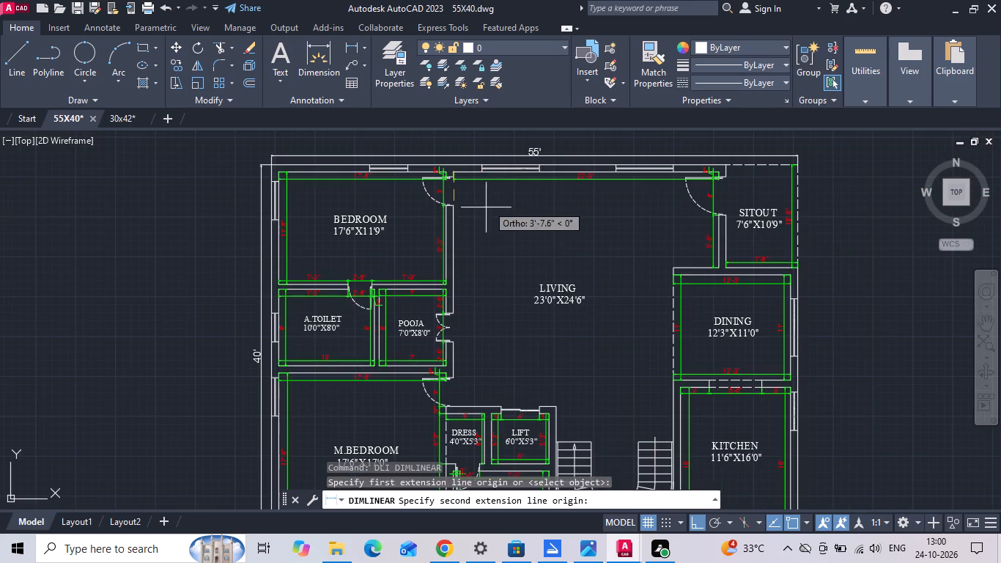
scroll(445, 391, "up", 1)
left_click(462, 417)
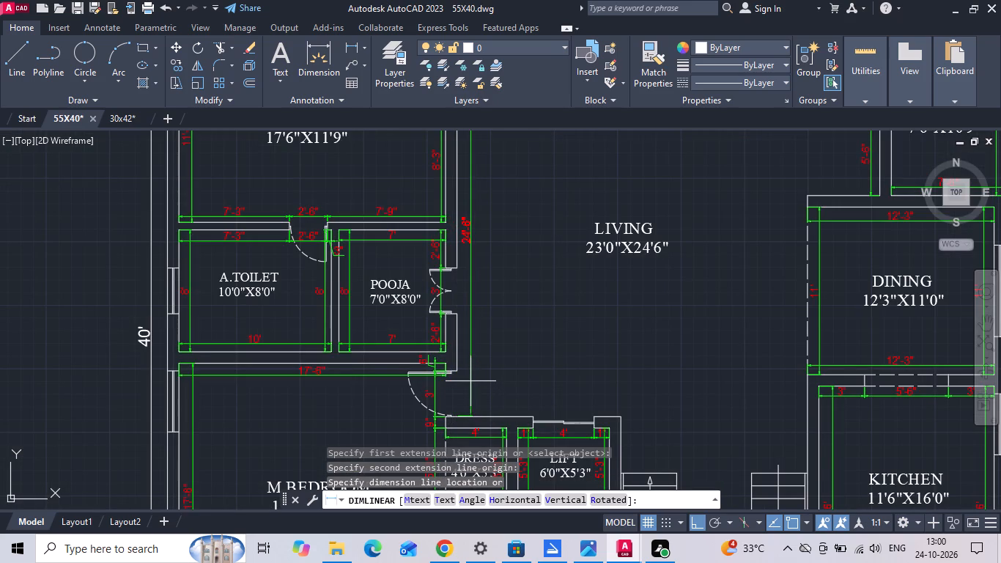
left_click(472, 383)
scroll(459, 340, "down", 1)
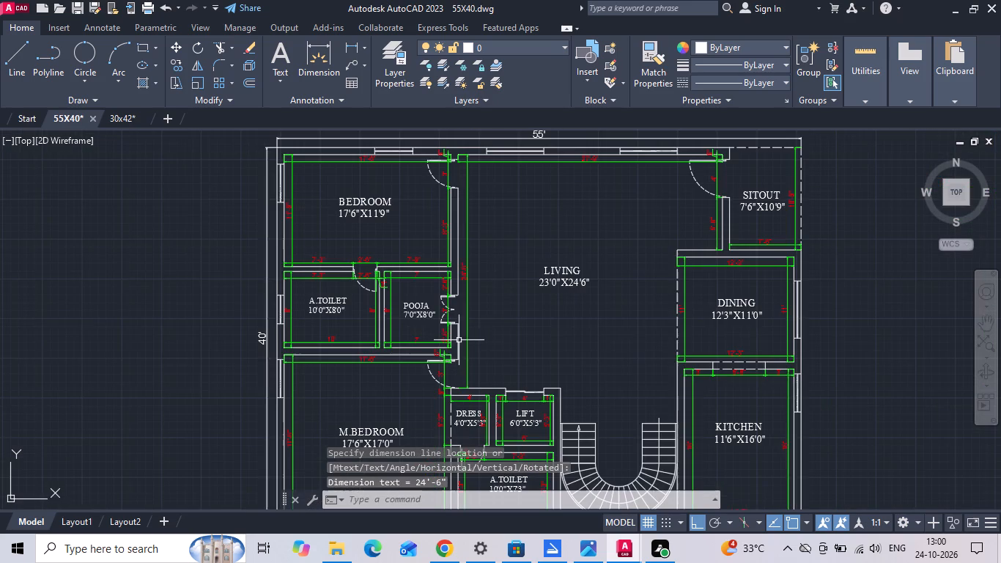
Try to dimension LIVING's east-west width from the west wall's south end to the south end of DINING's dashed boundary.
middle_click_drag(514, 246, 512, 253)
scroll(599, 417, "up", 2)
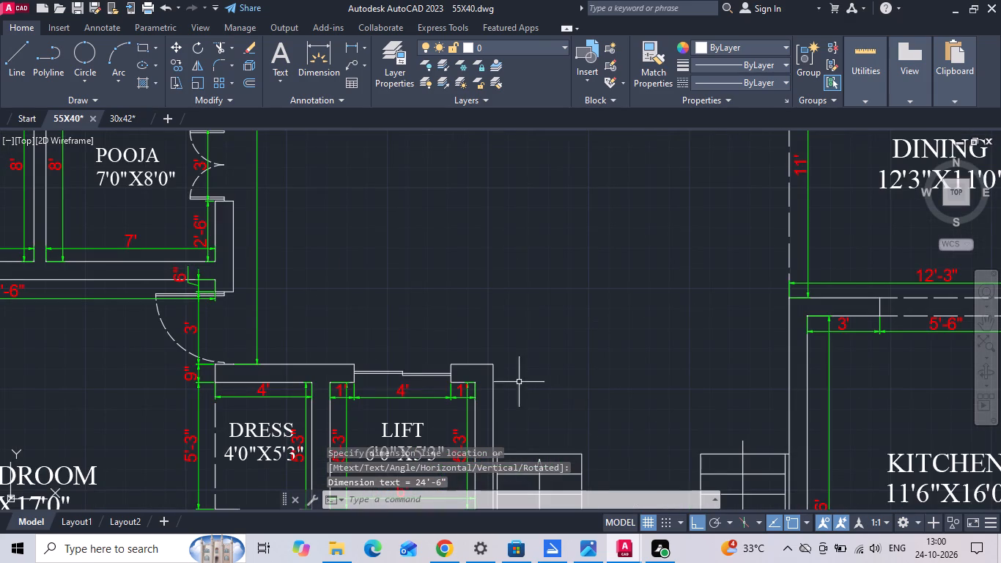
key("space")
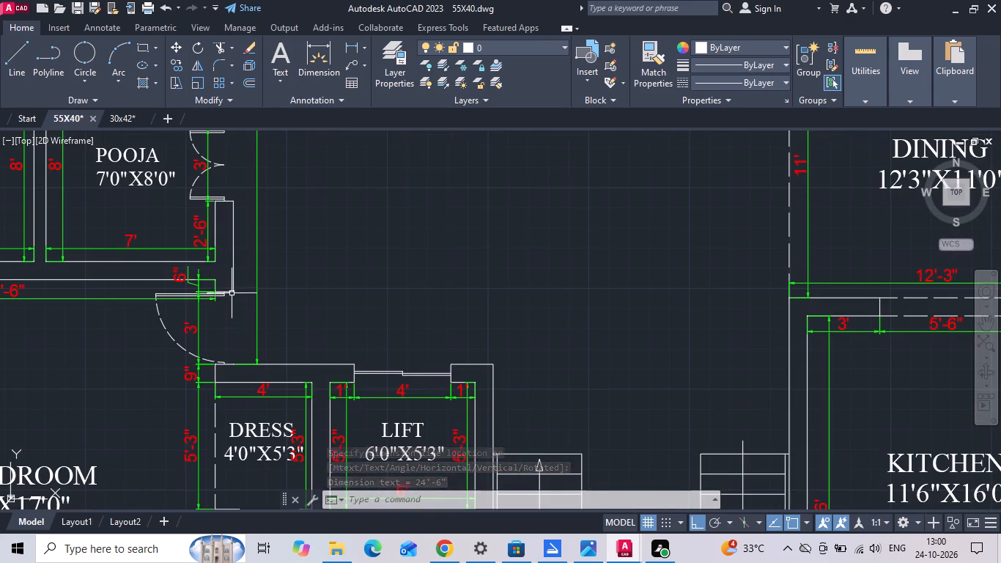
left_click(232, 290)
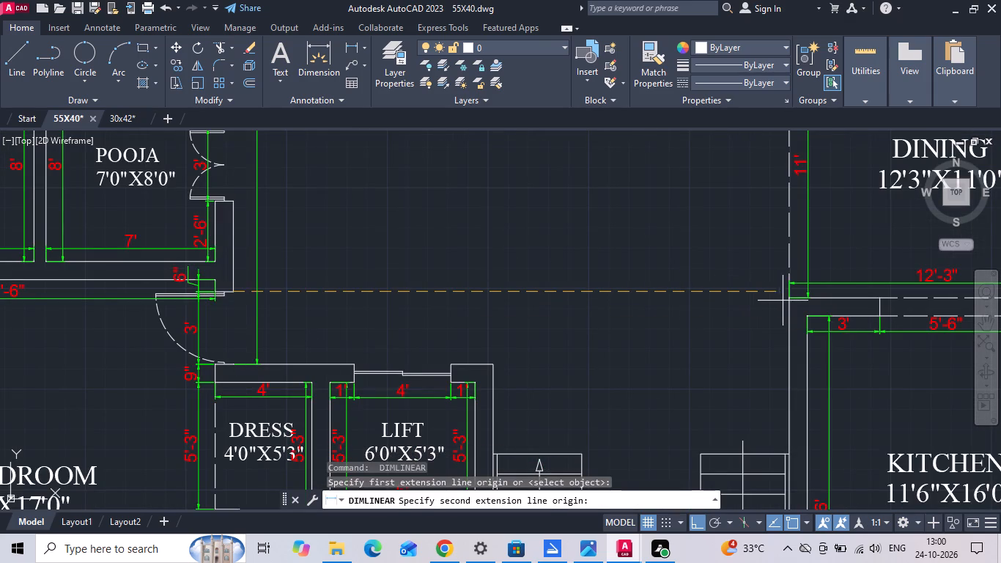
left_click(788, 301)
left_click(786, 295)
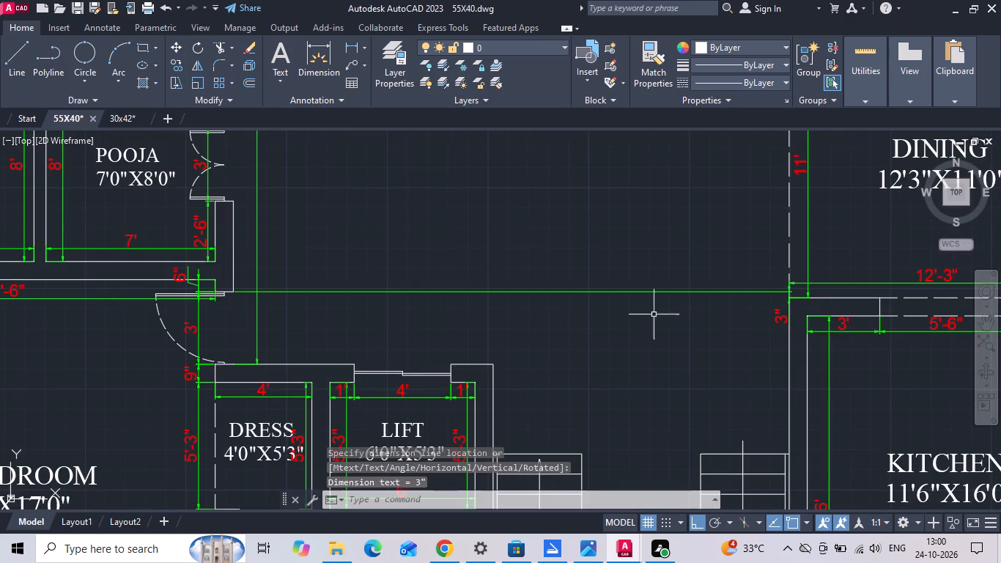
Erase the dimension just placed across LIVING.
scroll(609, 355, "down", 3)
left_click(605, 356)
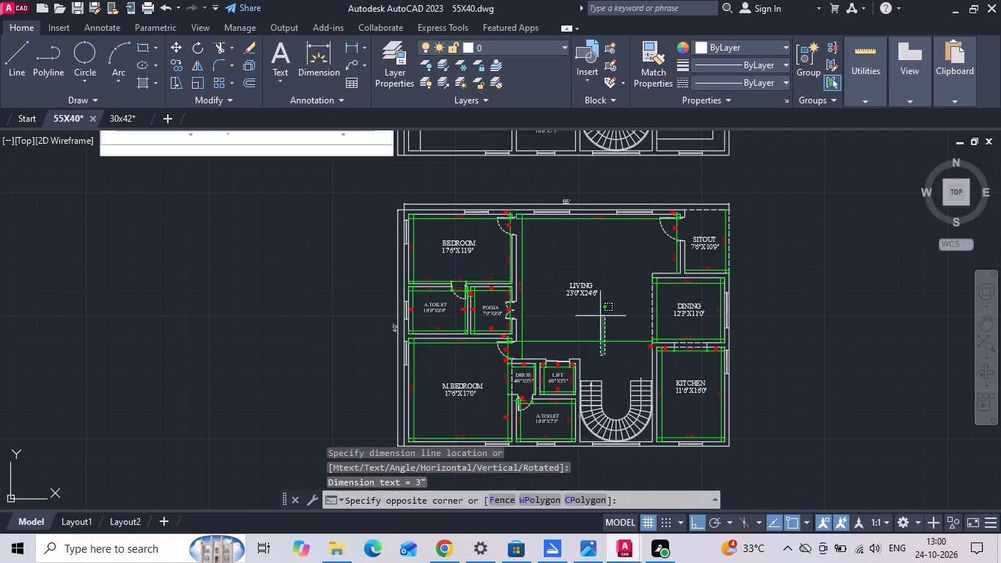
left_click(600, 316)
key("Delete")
Add a horizontal linear dimension across LIVING, from the west wall's southeast corner below POOJA to DINING's southwest corner, placed just north of both points.
scroll(603, 344, "up", 1)
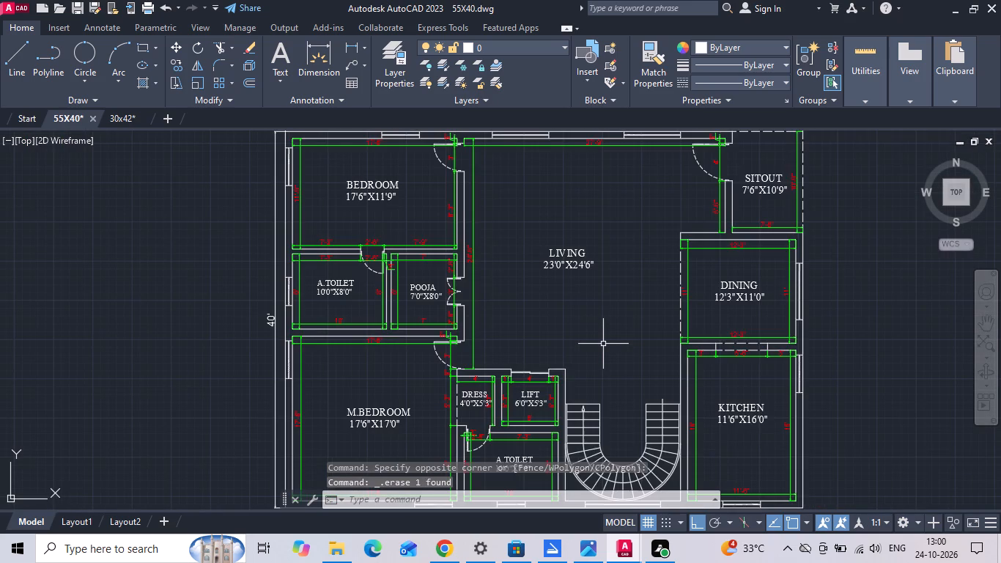
type("DLI")
key("space")
scroll(517, 349, "up", 2)
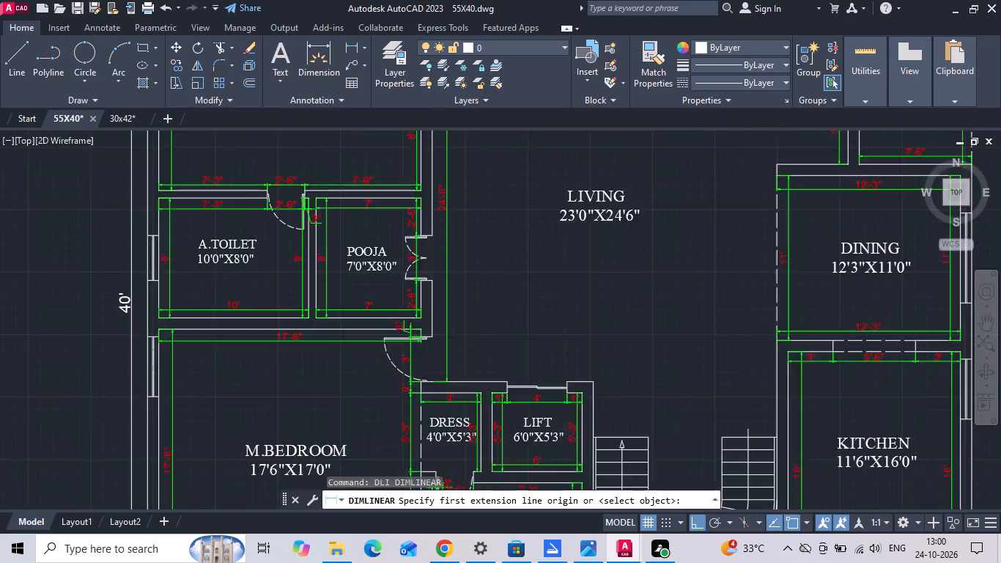
left_click(386, 333)
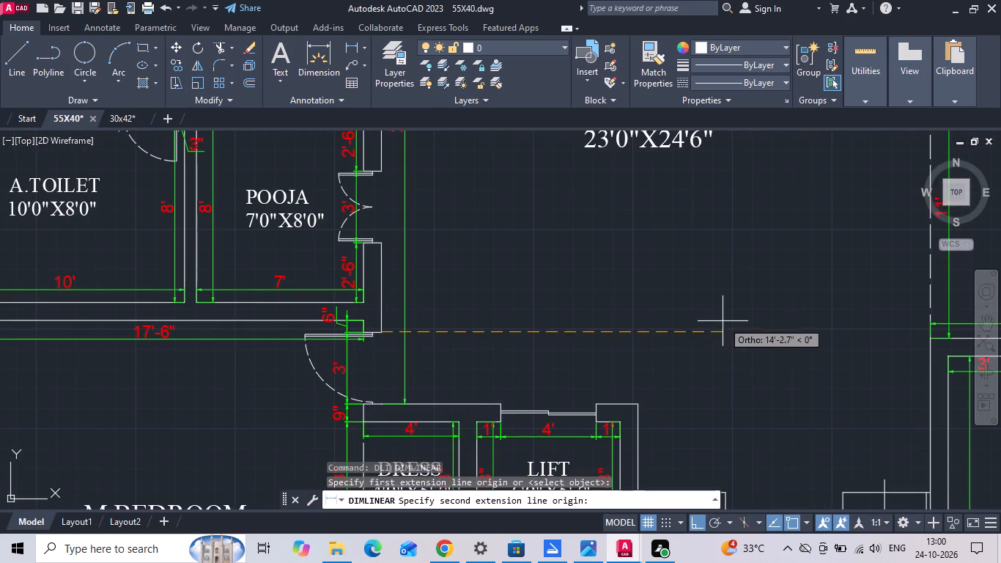
middle_click_drag(695, 329, 613, 332)
left_click(848, 341)
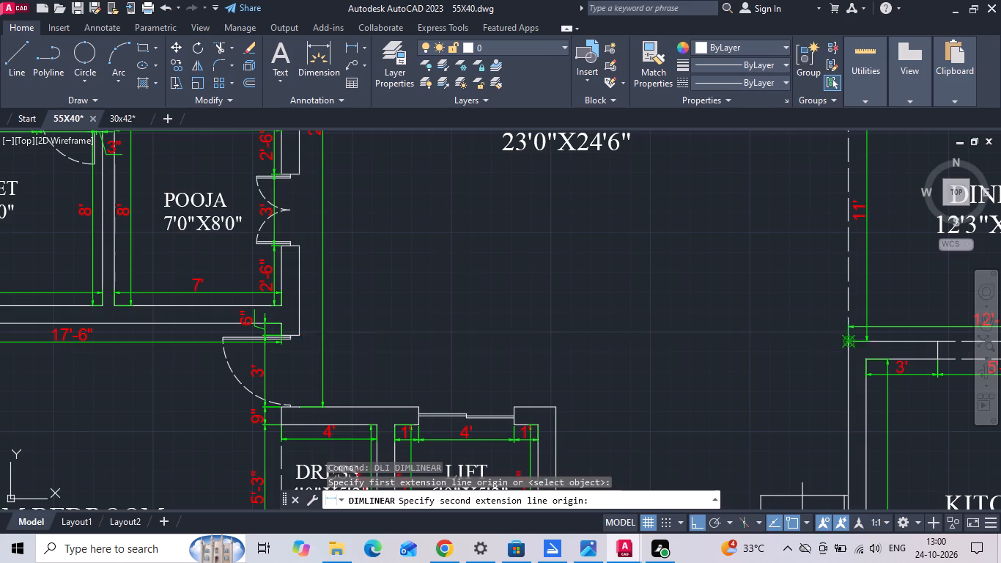
left_click(819, 315)
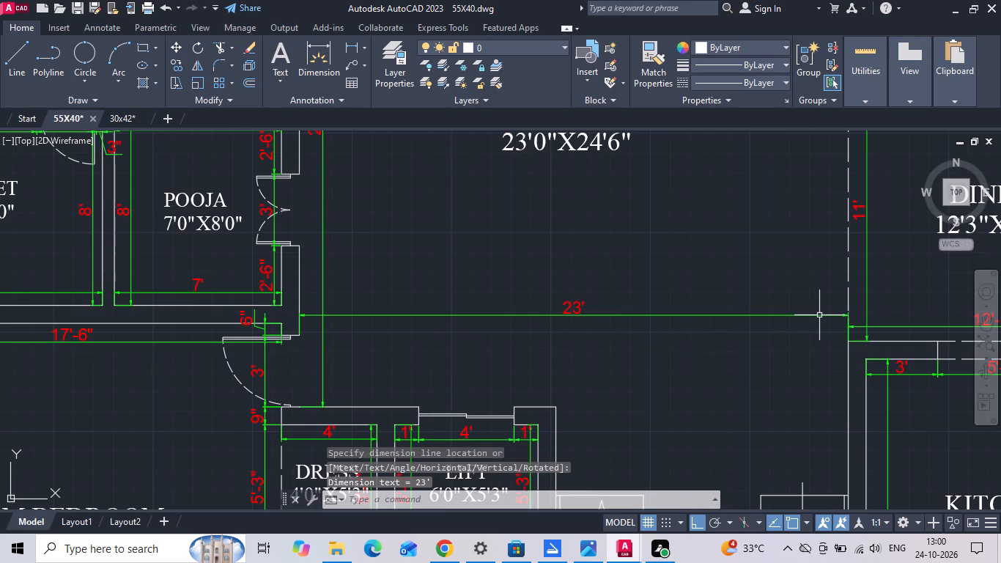
Save the 55X40 drawing with the new LIVING width dimension.
key("ctrl+s")
key("ctrl+s")
key("ctrl+s")
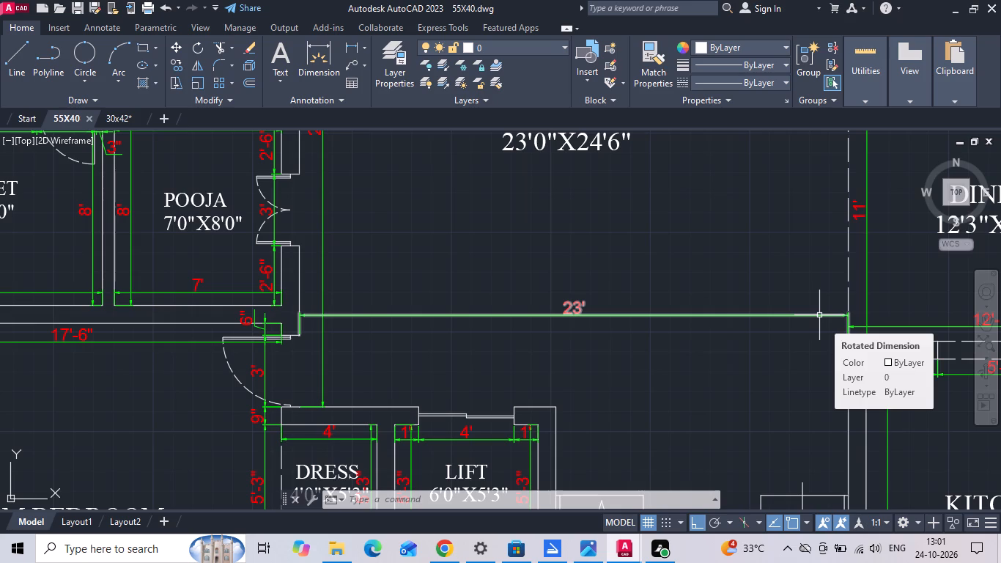
key("ctrl+s")
key("ctrl+s")
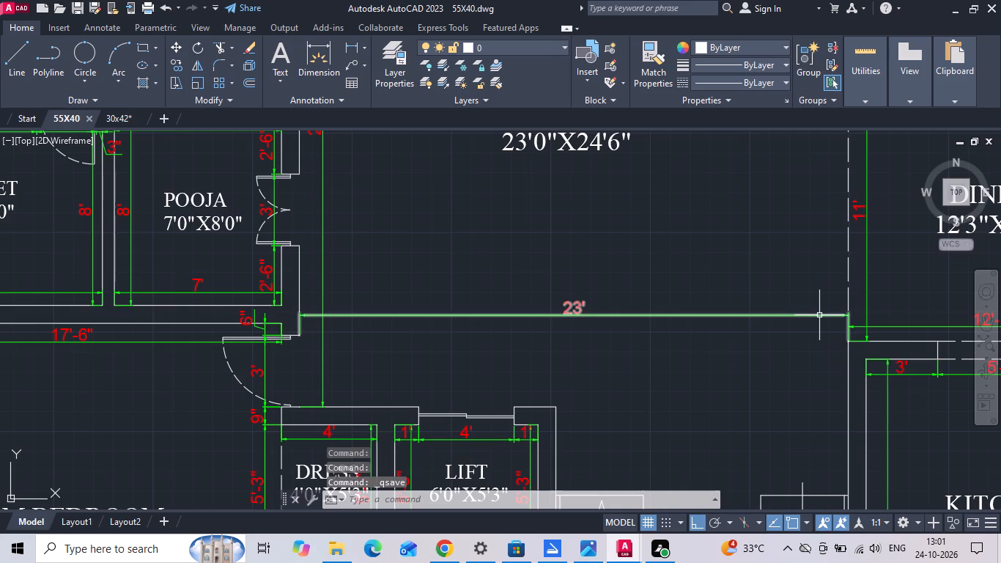
scroll(772, 312, "down", 1)
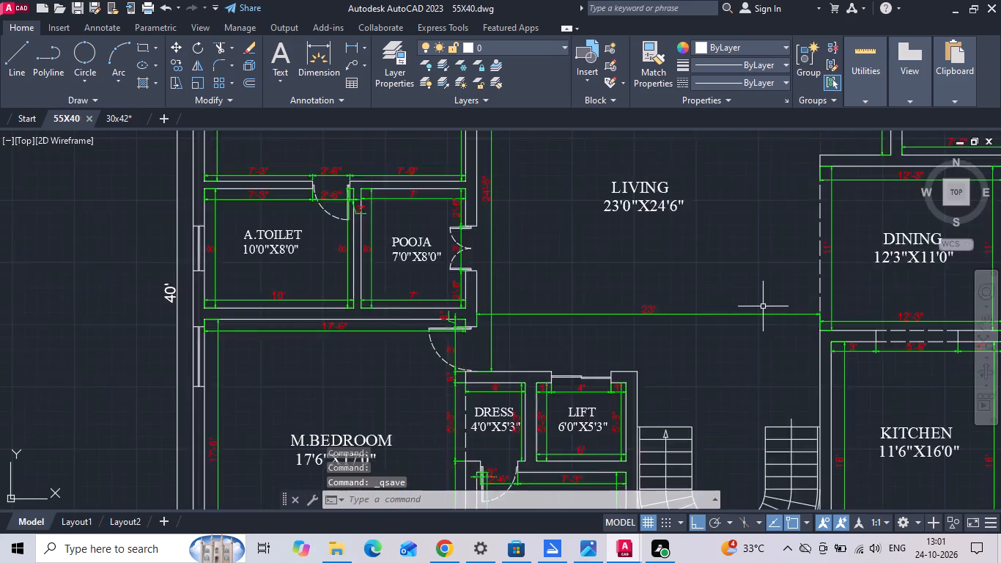
scroll(760, 305, "down", 1)
middle_click_drag(732, 285, 621, 332)
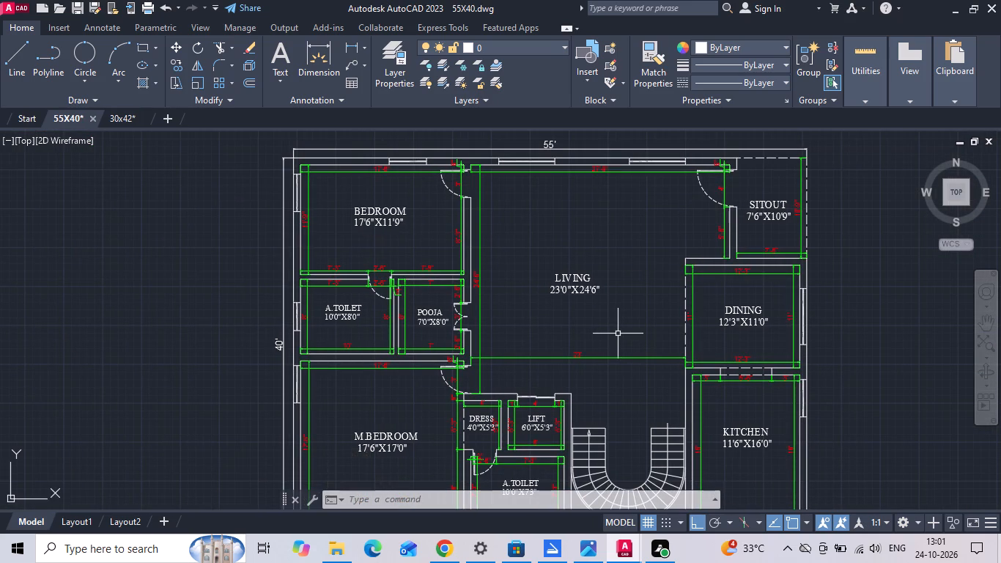
key("ctrl+s")
key("ctrl+s")
key("ctrl+s")
key("ctrl+s")
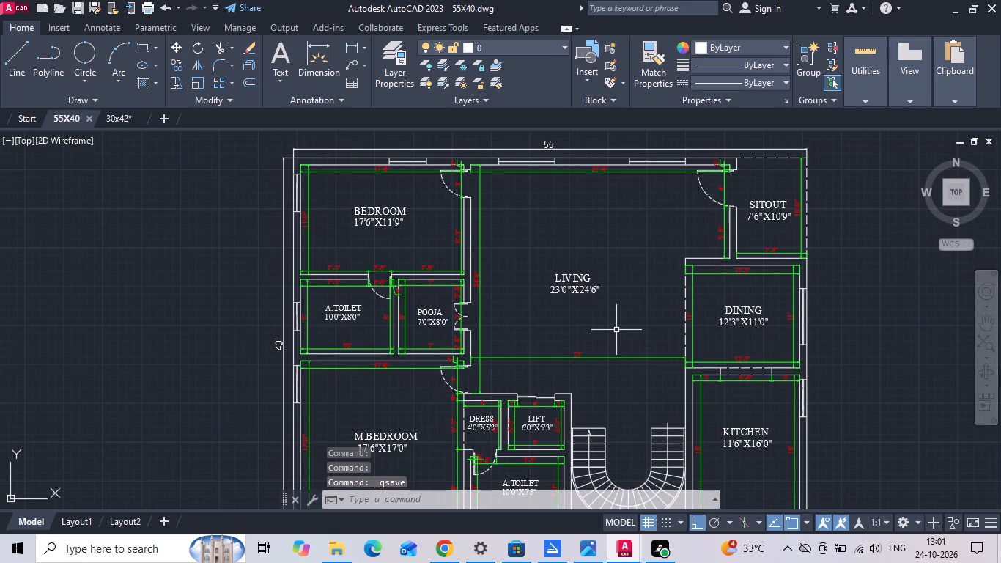
key("ctrl+s")
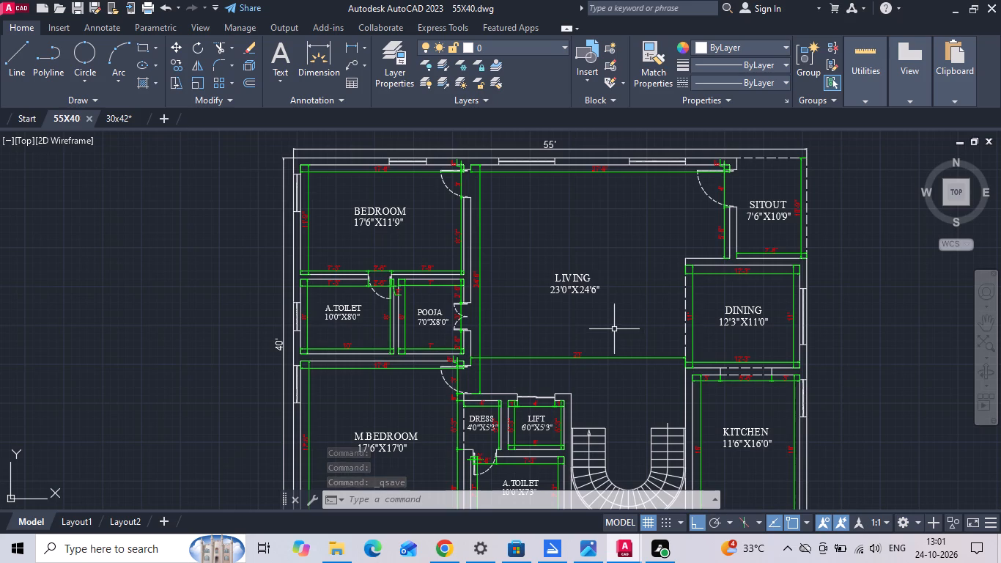
Return to the undimensioned upper plan and save the 55X40 drawing again.
middle_click_drag(520, 253, 526, 313)
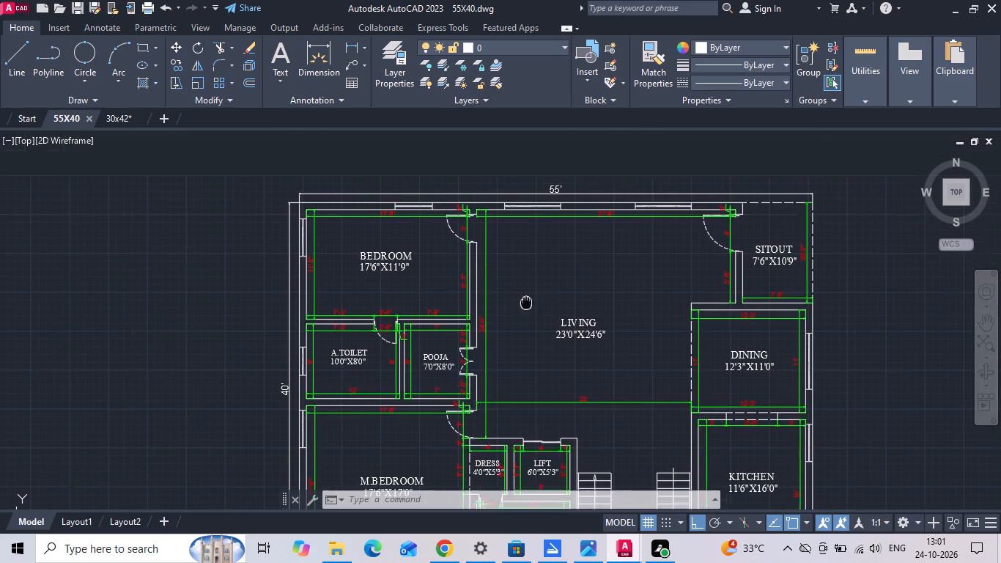
middle_click_drag(526, 313, 522, 423)
middle_click_drag(507, 323, 479, 479)
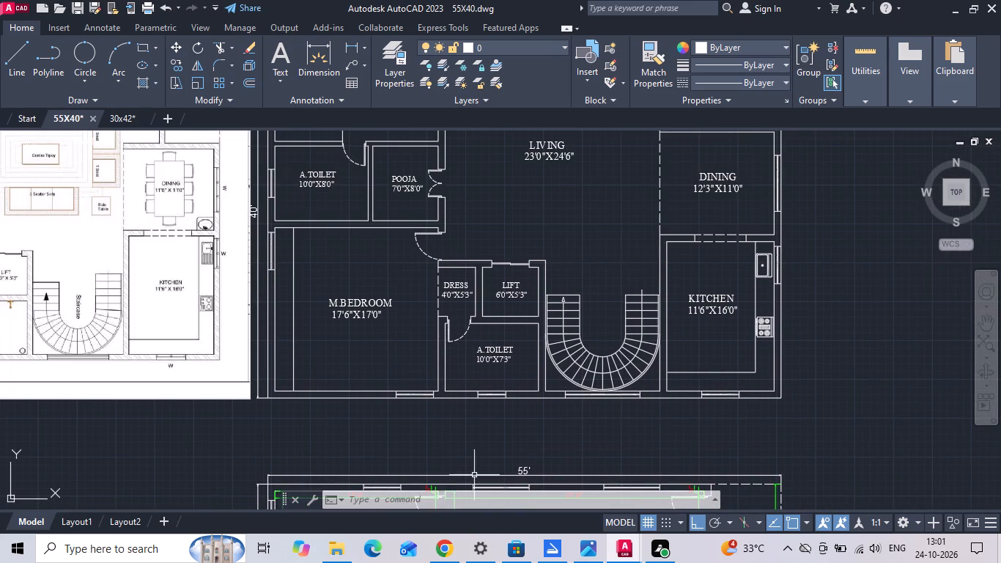
key("ctrl+s")
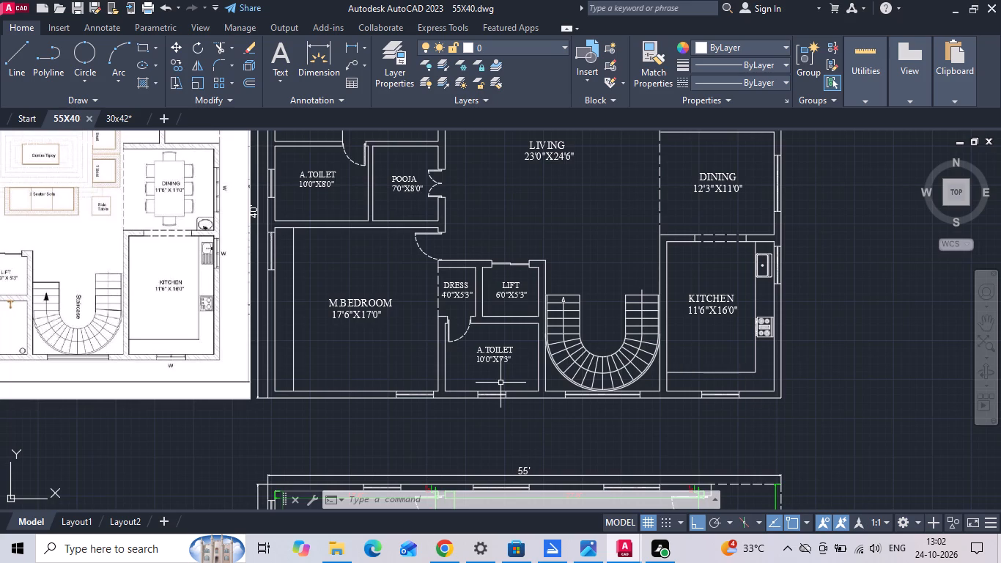
key("ctrl+s")
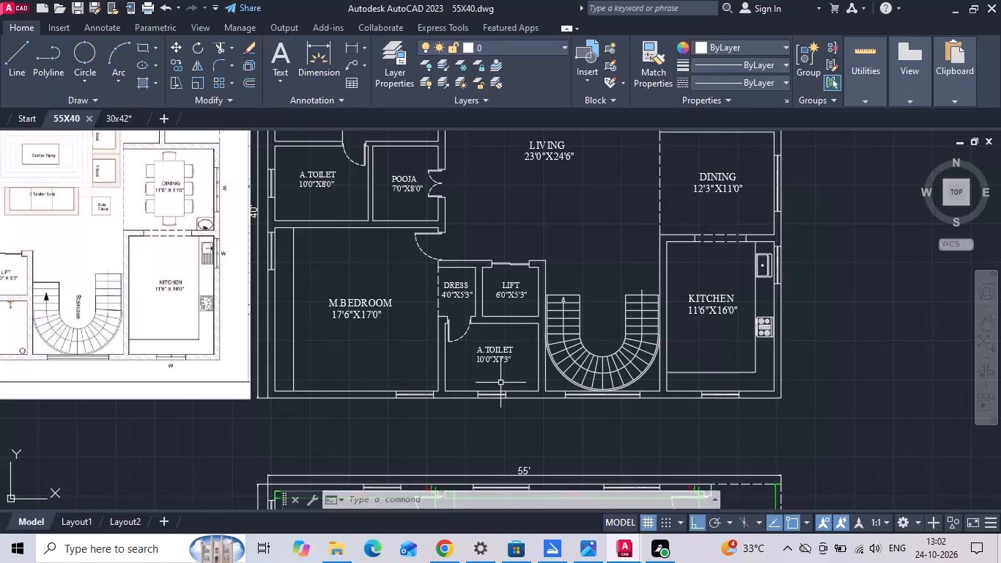
key("ctrl+s")
key("ctrl+s")
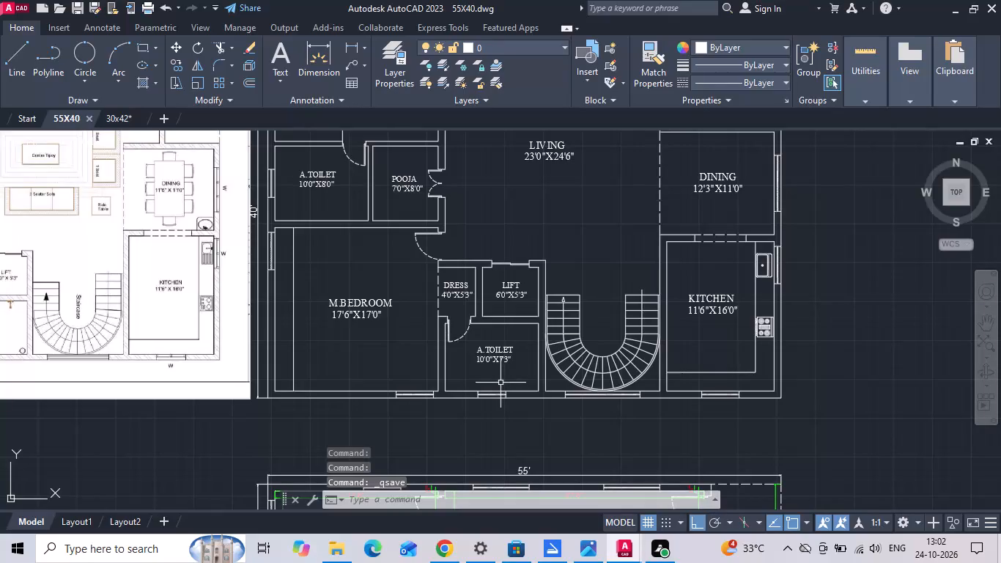